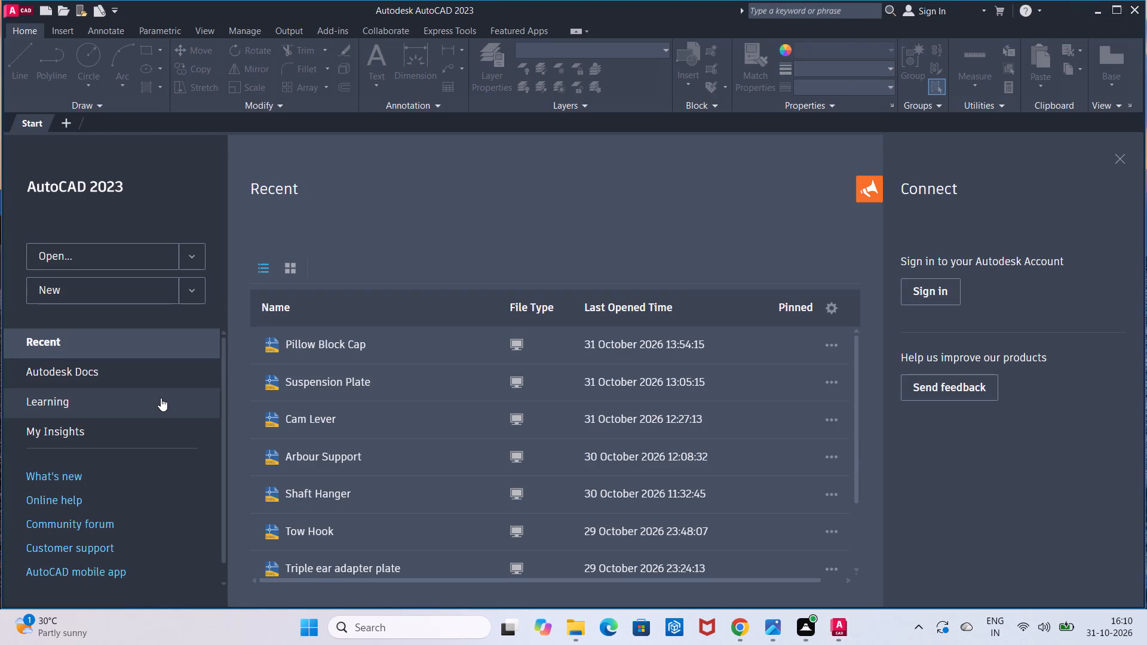
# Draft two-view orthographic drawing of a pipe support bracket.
# Create a new blank drawing.
pyautogui.click(79, 287)
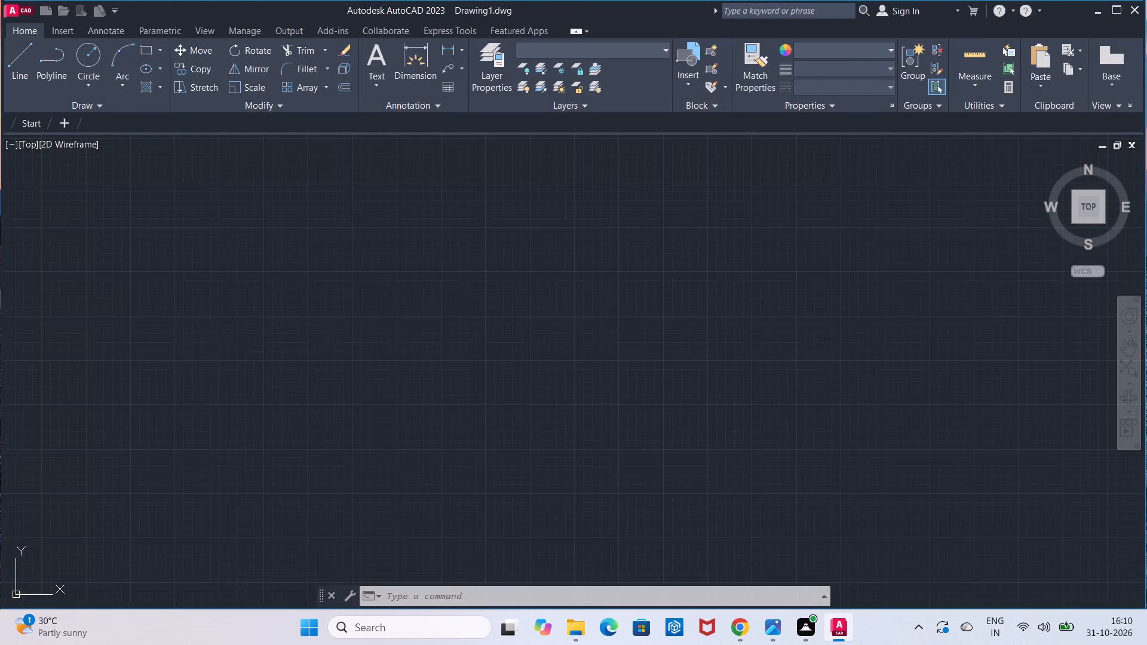
# Turn on command log recording with LOGFILEON.
pyautogui.click(521, 574)
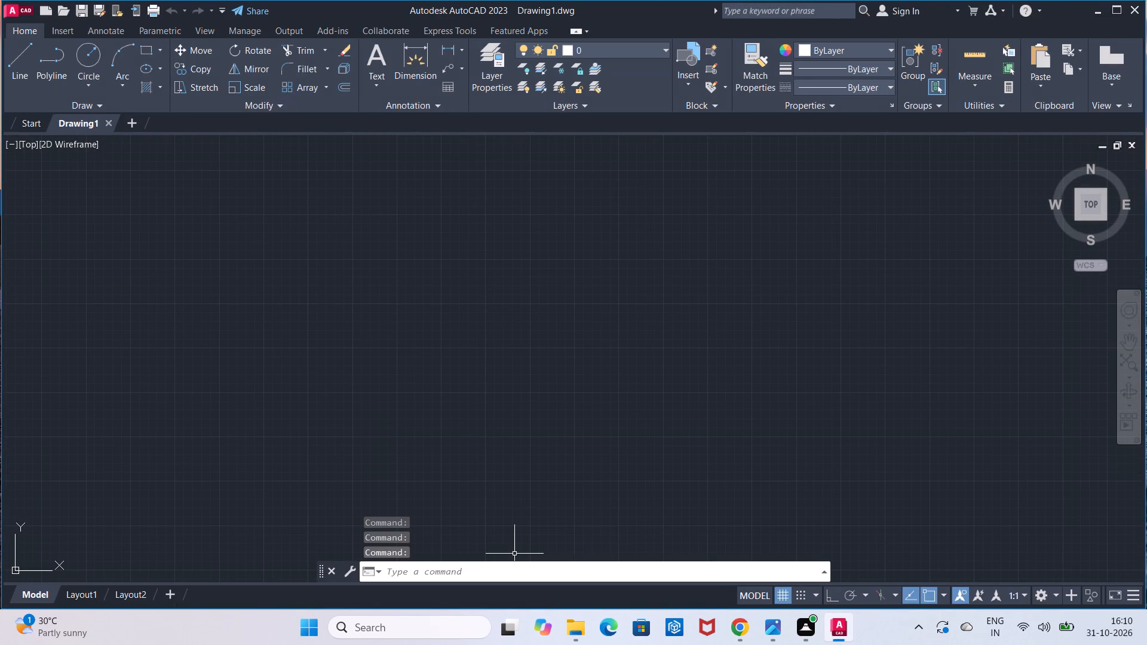
pyautogui.write('logfi')
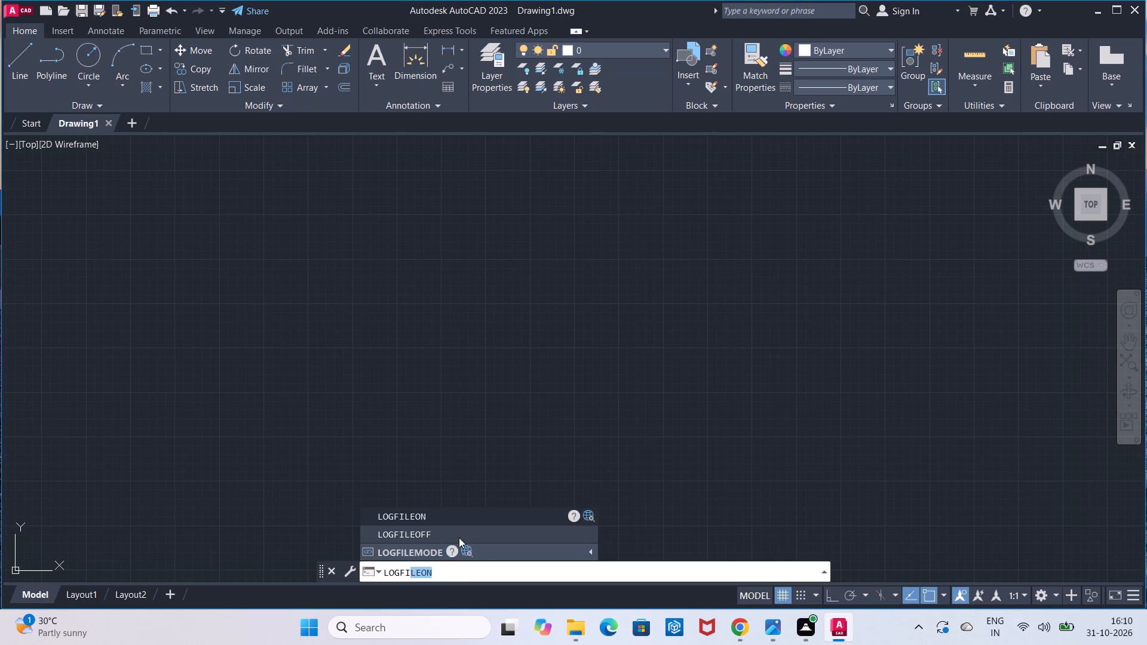
pyautogui.click(454, 523)
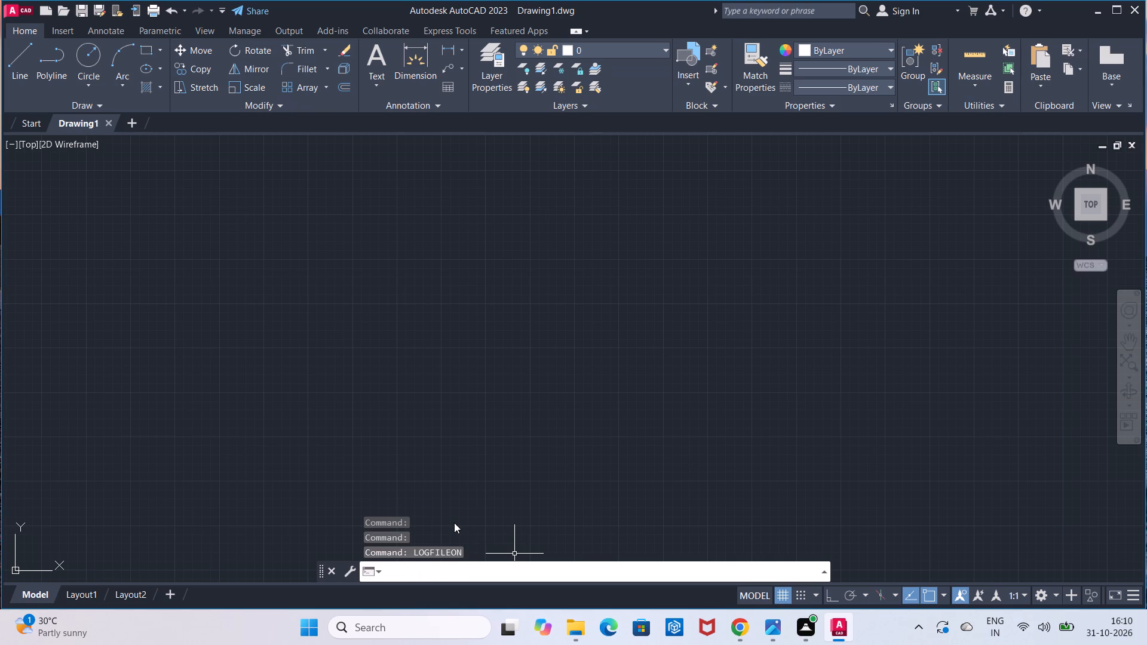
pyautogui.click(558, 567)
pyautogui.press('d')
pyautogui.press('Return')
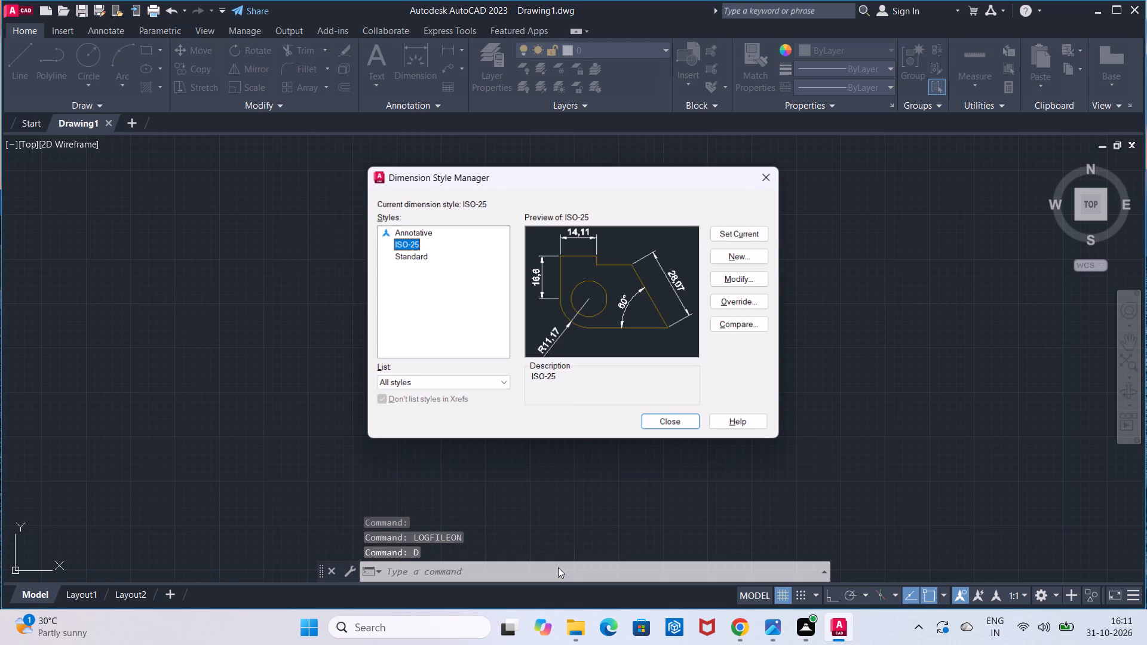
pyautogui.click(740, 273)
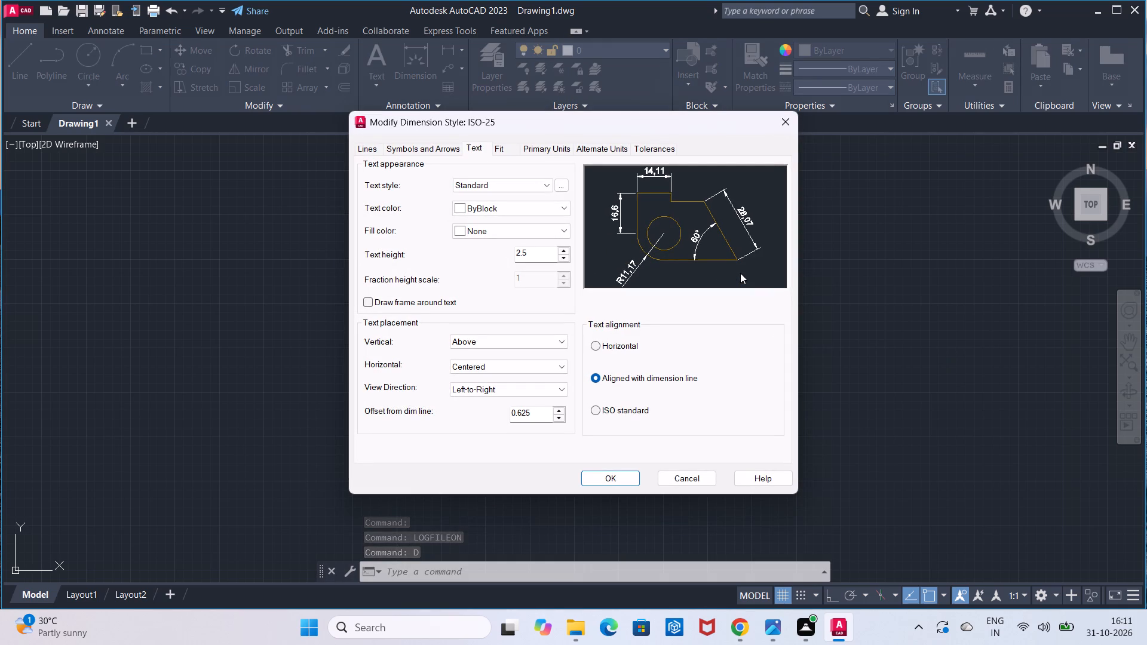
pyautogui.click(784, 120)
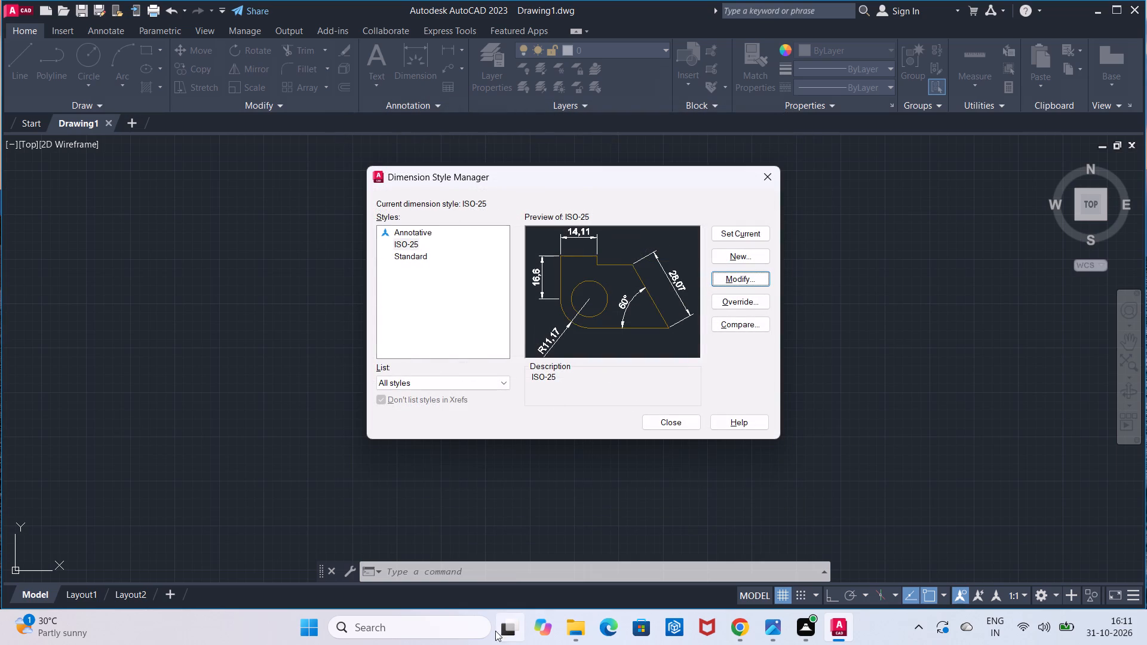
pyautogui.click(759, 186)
# Set the model space limits from 0,0 to 100,100 and fit the whole drawing area with Zoom All.
pyautogui.click(413, 570)
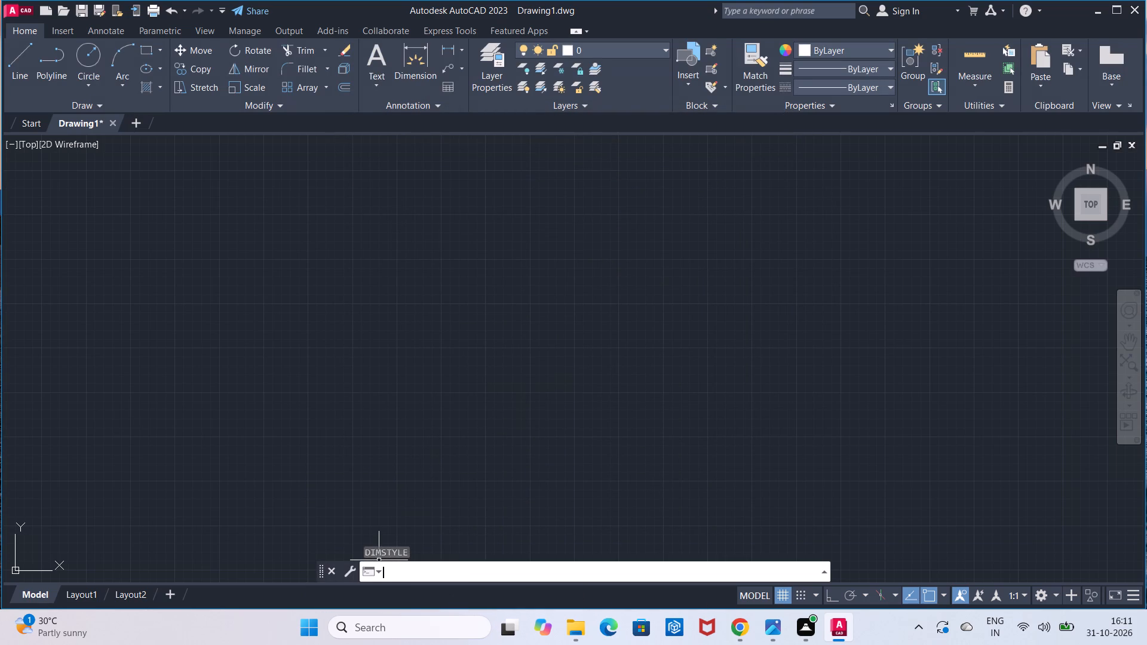
pyautogui.press('F2')
pyautogui.write('li')
pyautogui.press('m')
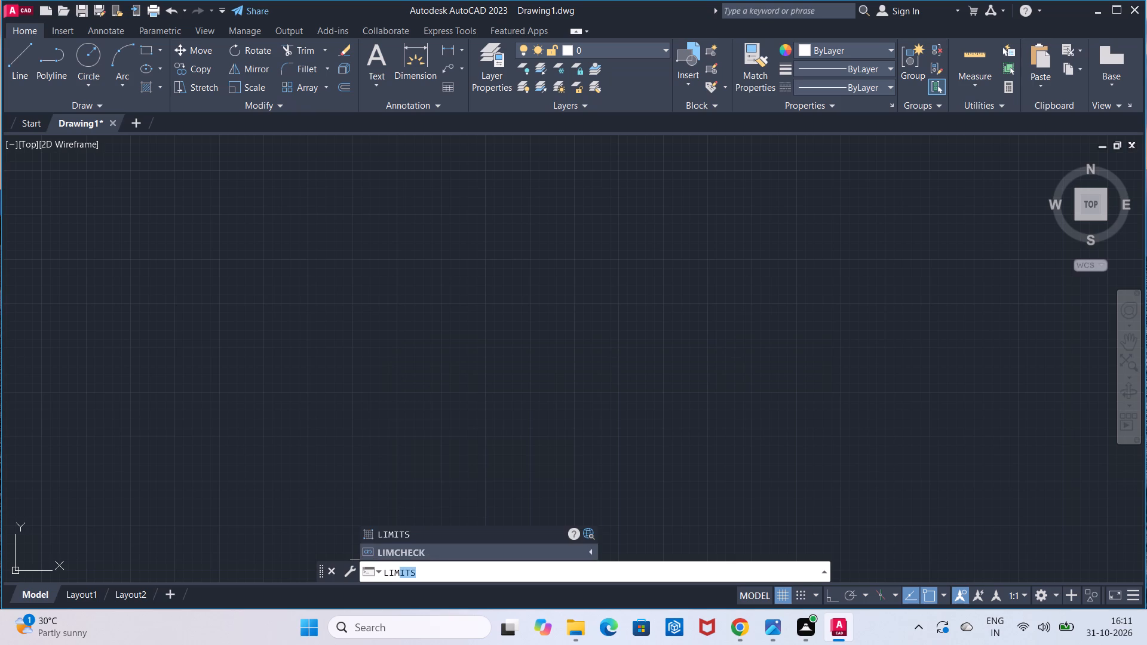
pyautogui.click(393, 537)
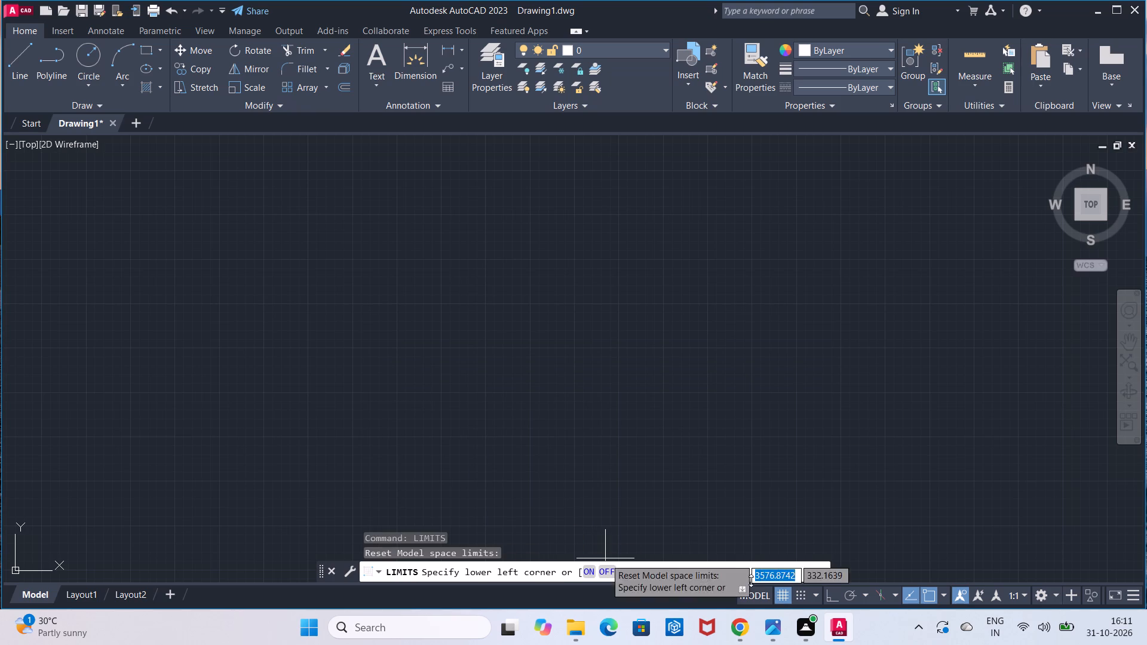
pyautogui.click(789, 566)
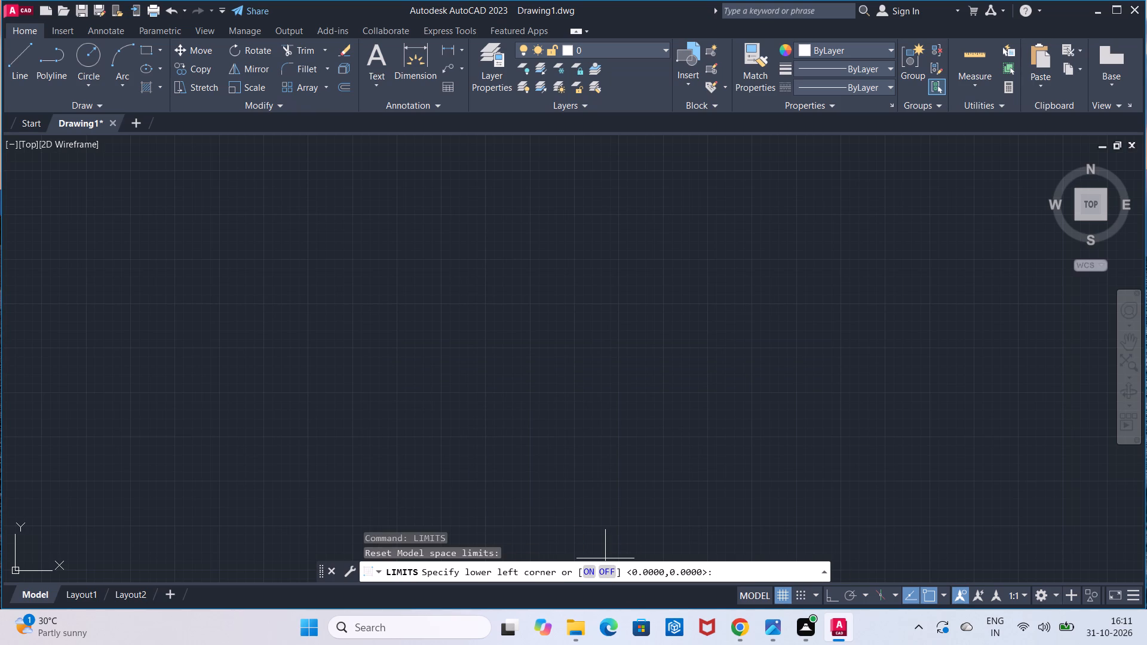
pyautogui.write('0,0')
pyautogui.press('Return')
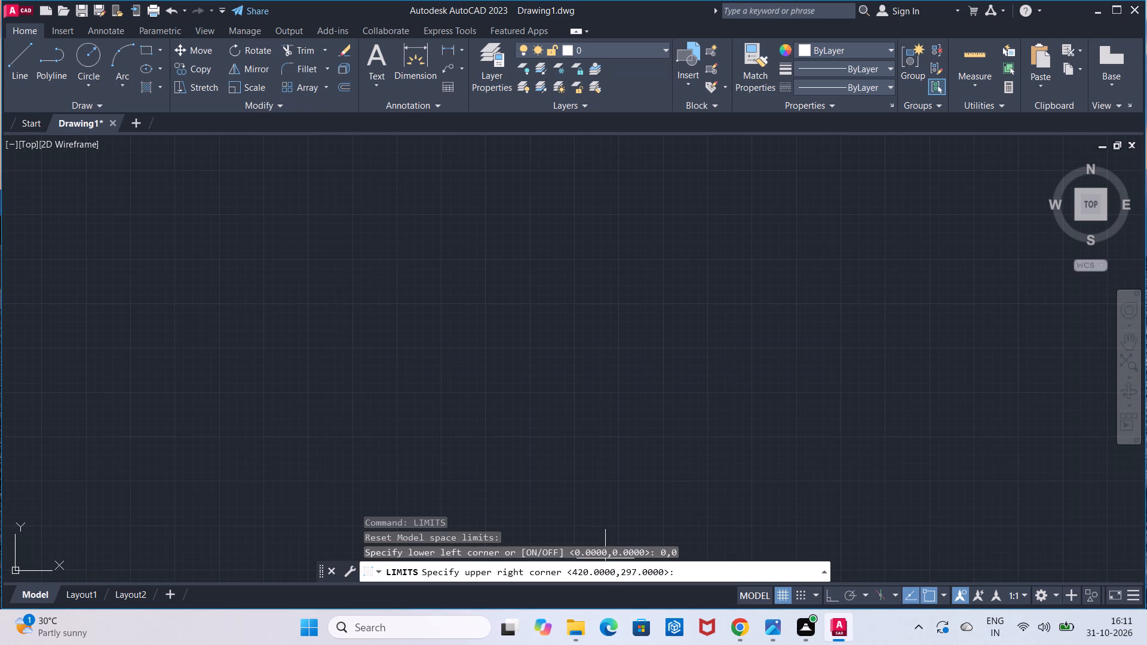
pyautogui.write('100')
pyautogui.write(',100')
pyautogui.press('Return')
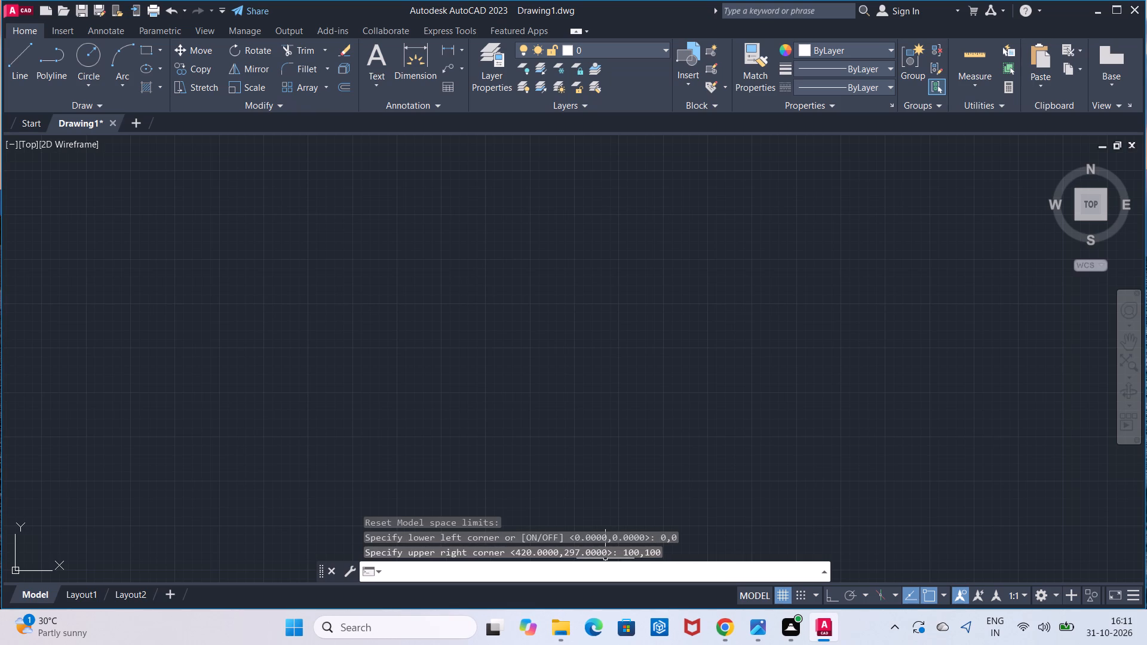
pyautogui.press('z')
pyautogui.press('Return')
pyautogui.press('a')
pyautogui.press('Return')
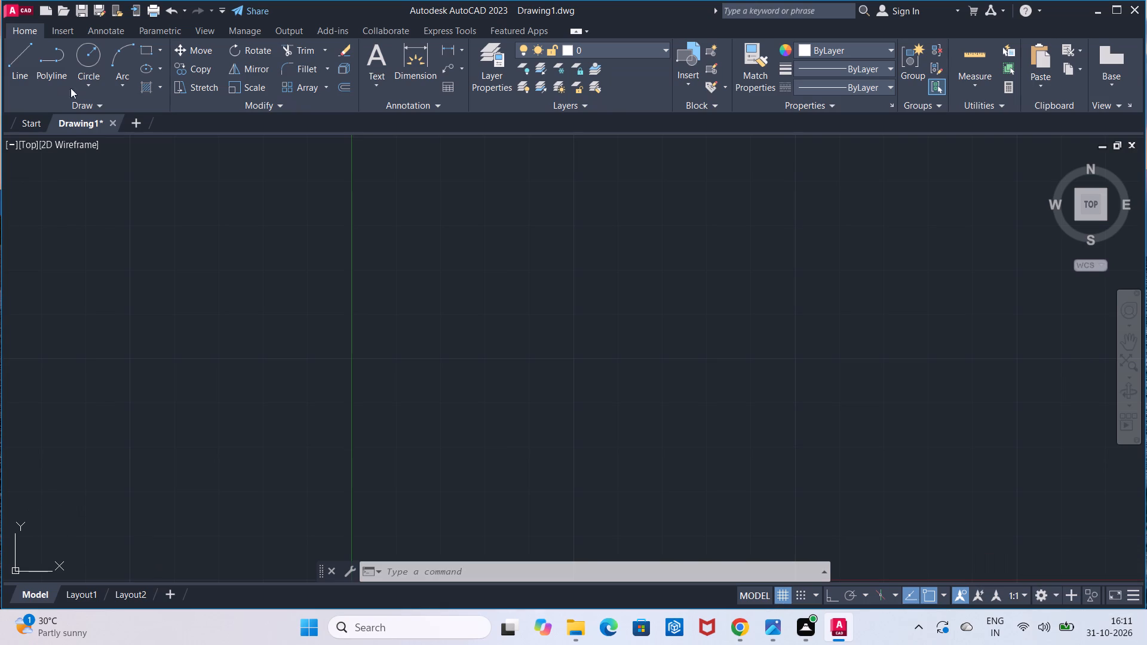
# Turn on Ortho and draw a circle of radius 40 in the open area on the positive-X side of the Y axis.
pyautogui.click(75, 58)
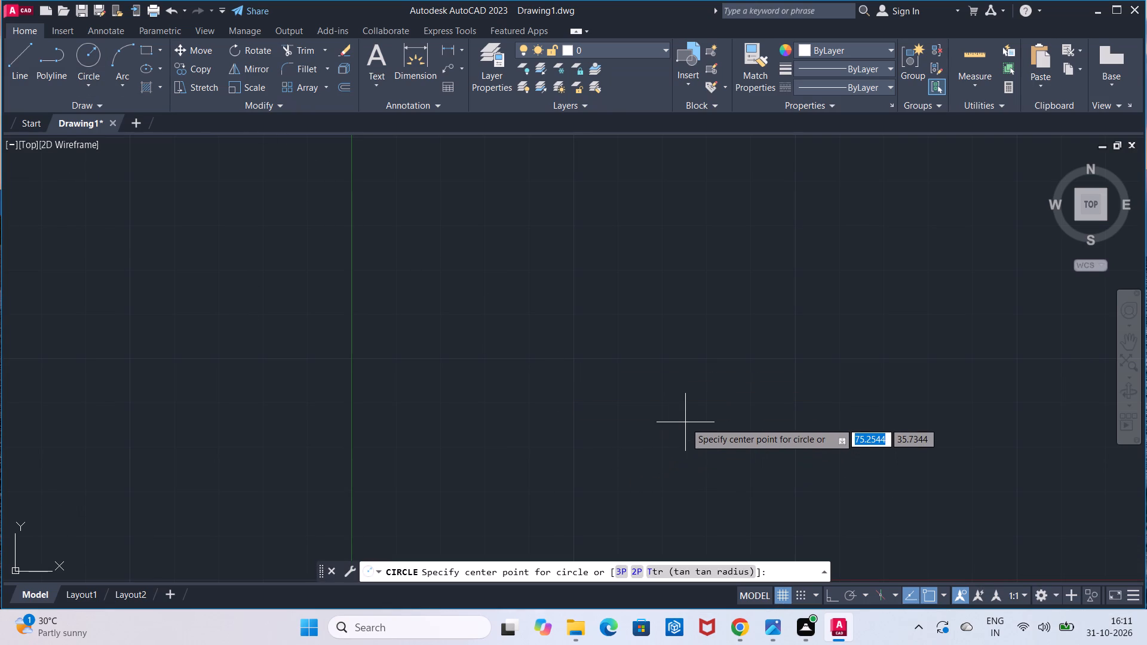
pyautogui.click(829, 600)
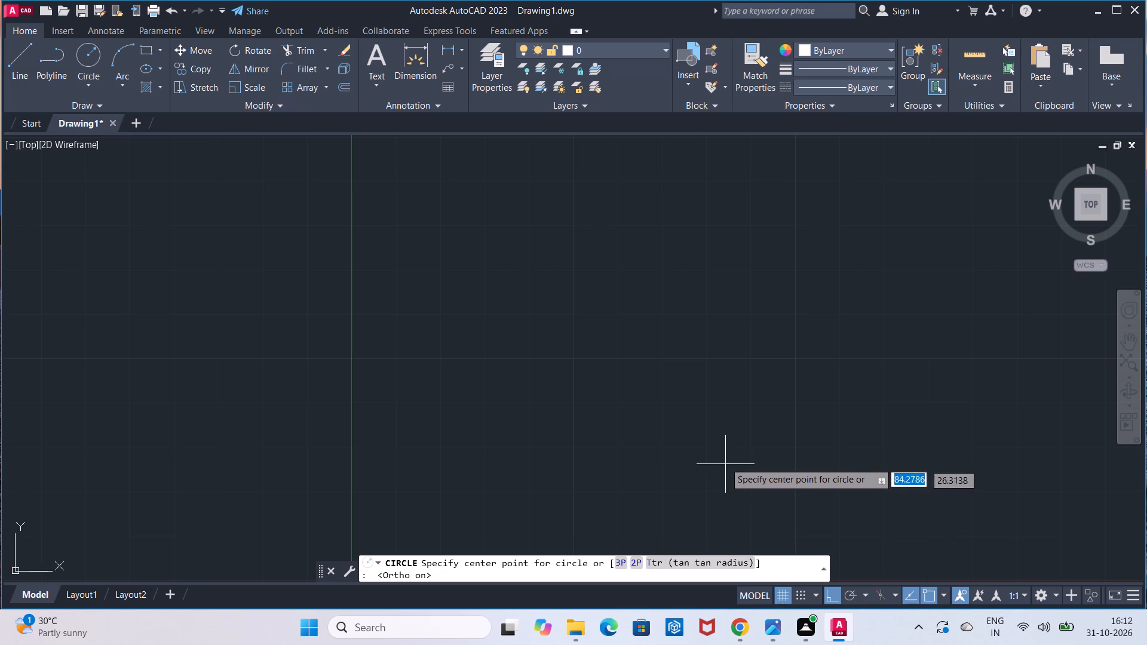
pyautogui.click(701, 411)
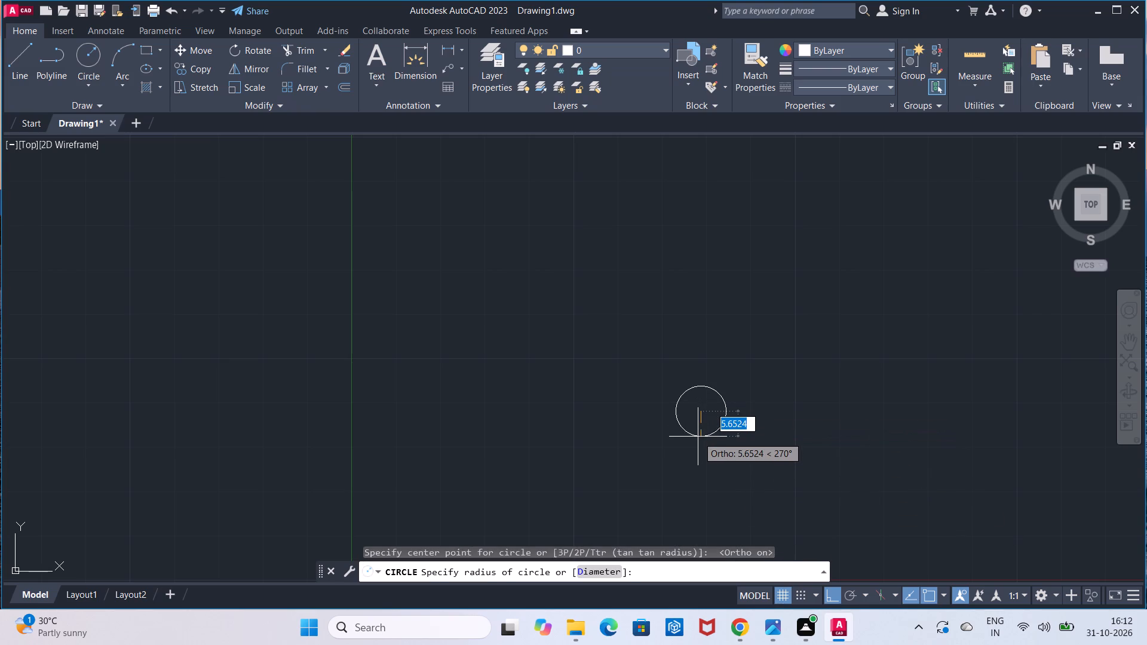
pyautogui.write('40')
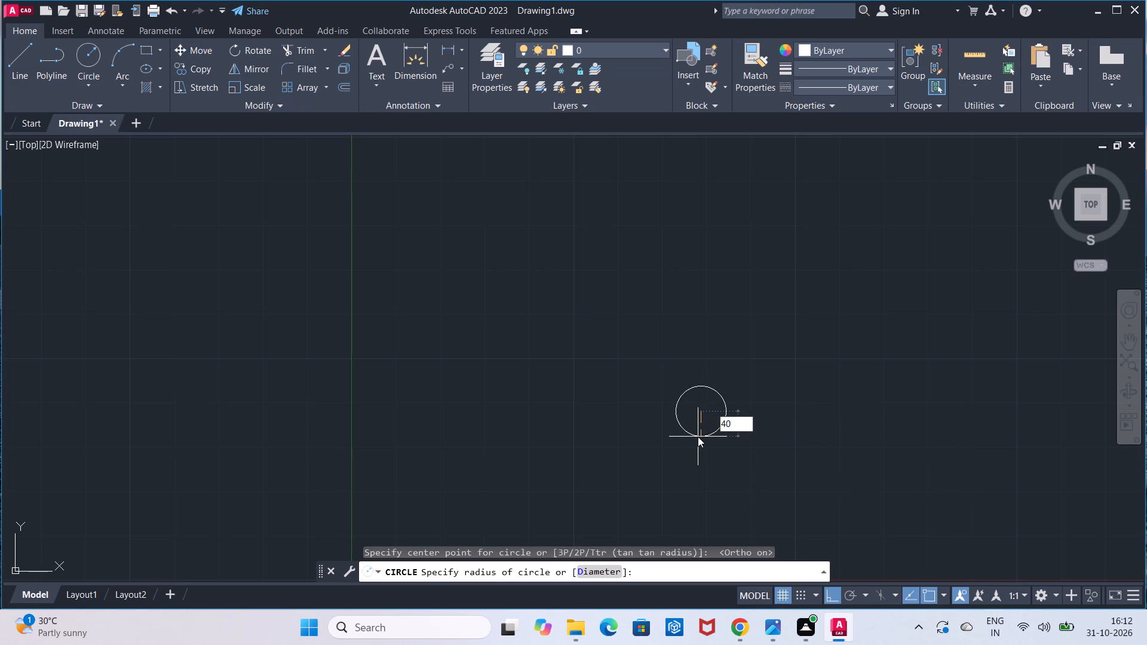
pyautogui.press('Return')
# Move the radius 40 circle diagonally up and to the right, away from the origin, with Ortho turned off.
pyautogui.scroll(-2, 698, 437)
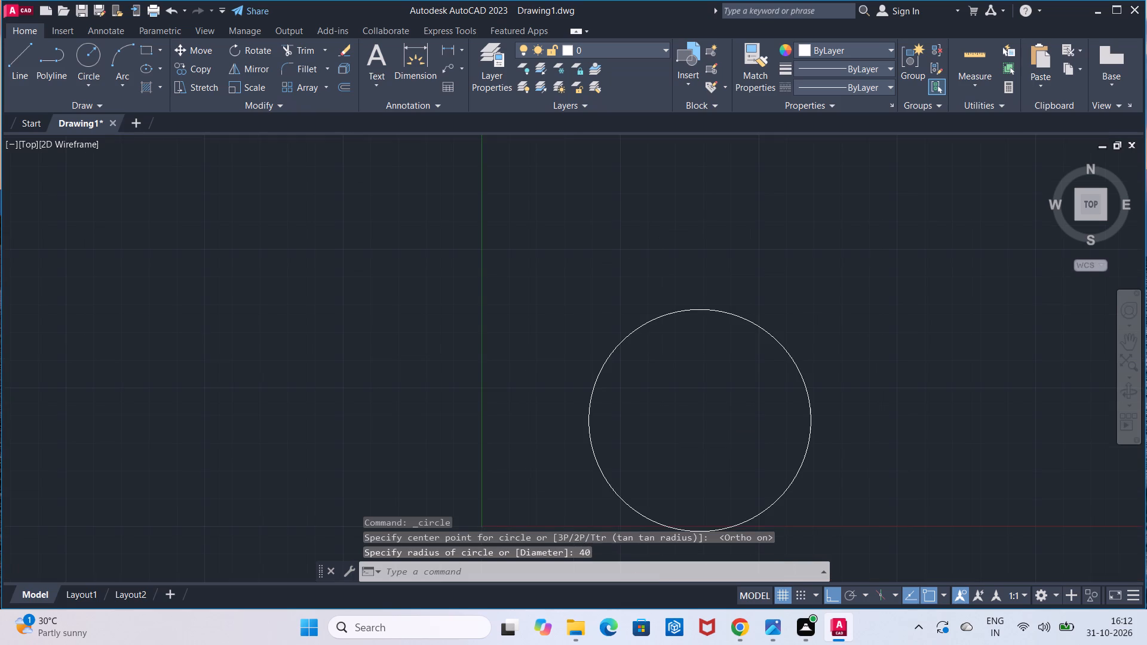
pyautogui.middleClick(698, 437)
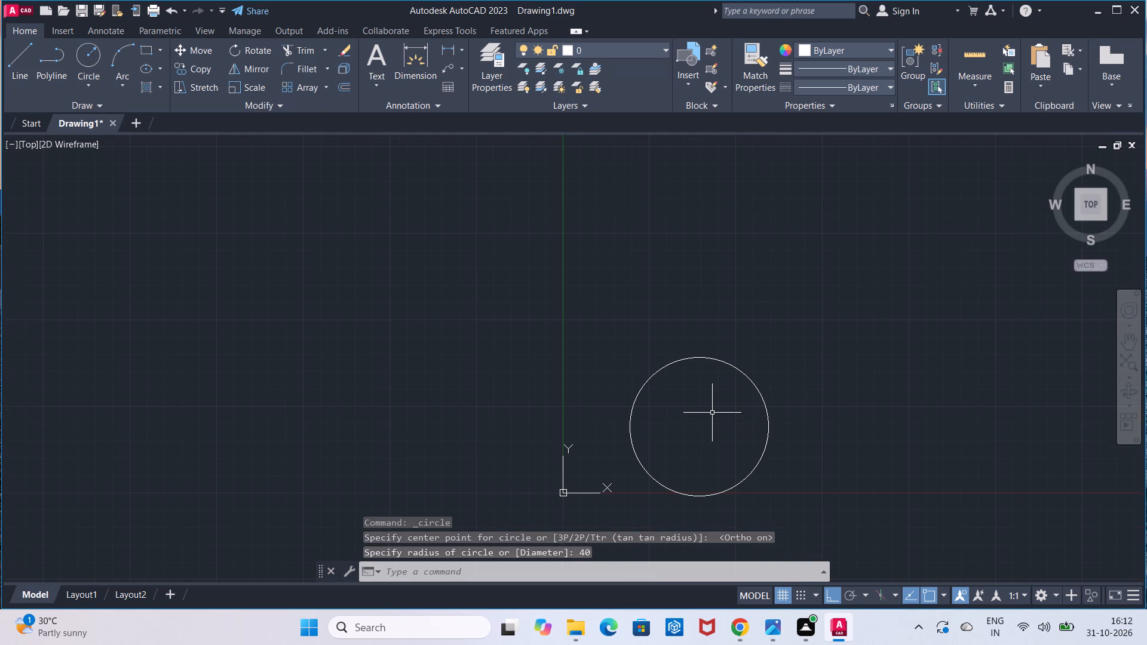
pyautogui.click(602, 348)
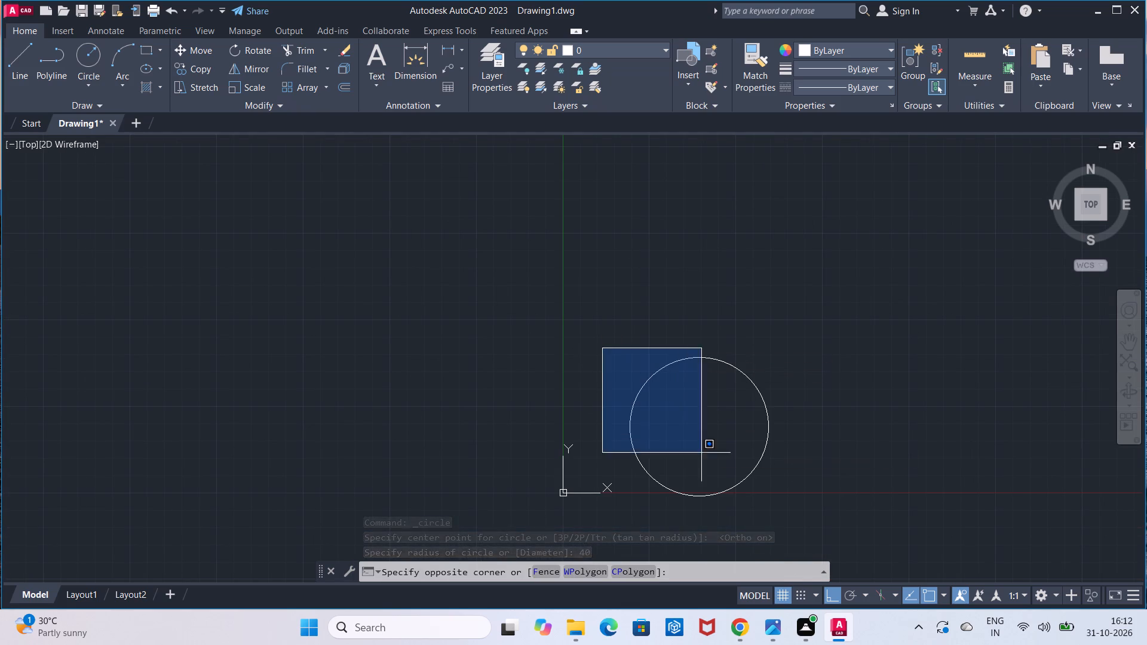
pyautogui.click(783, 520)
pyautogui.click(212, 53)
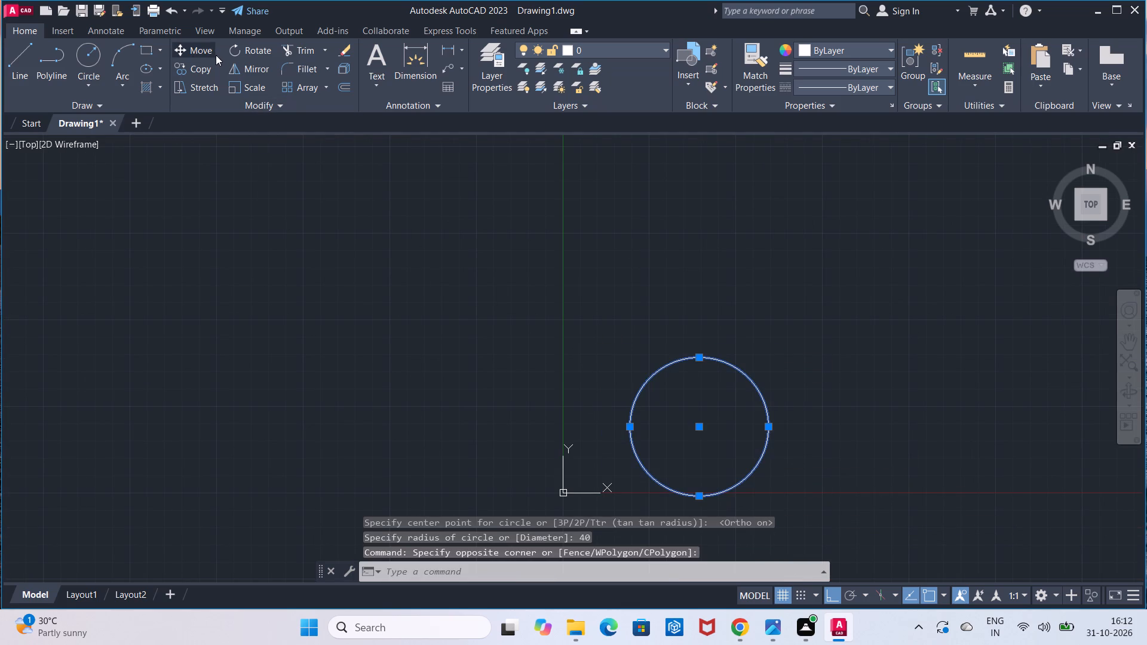
pyautogui.click(697, 444)
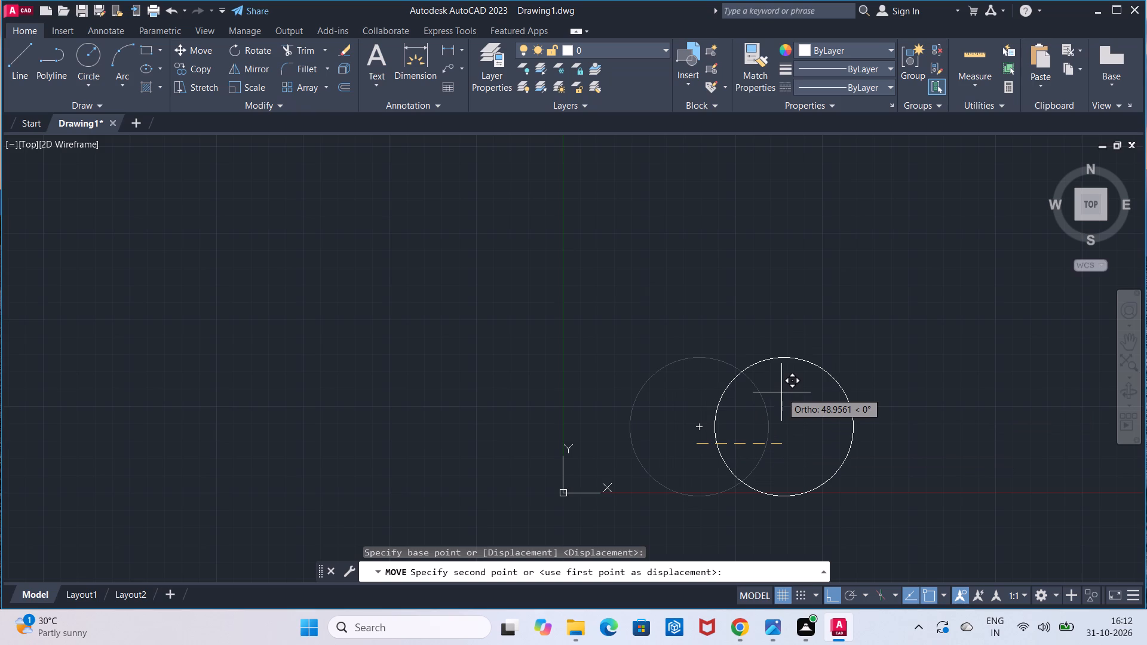
pyautogui.press('F8')
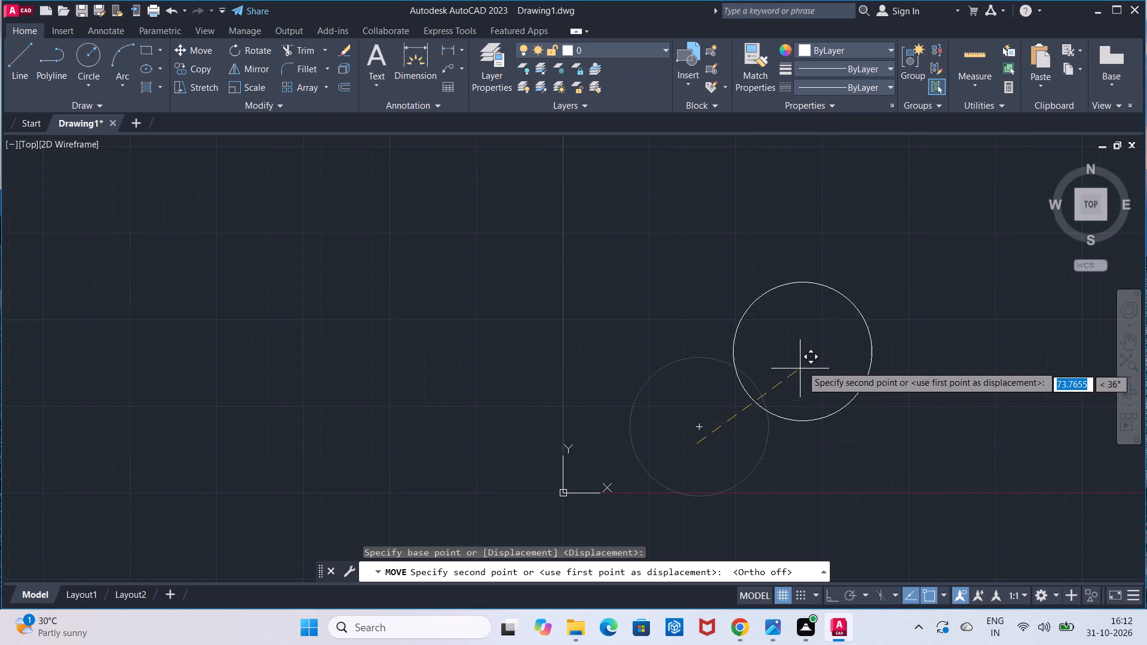
pyautogui.click(901, 320)
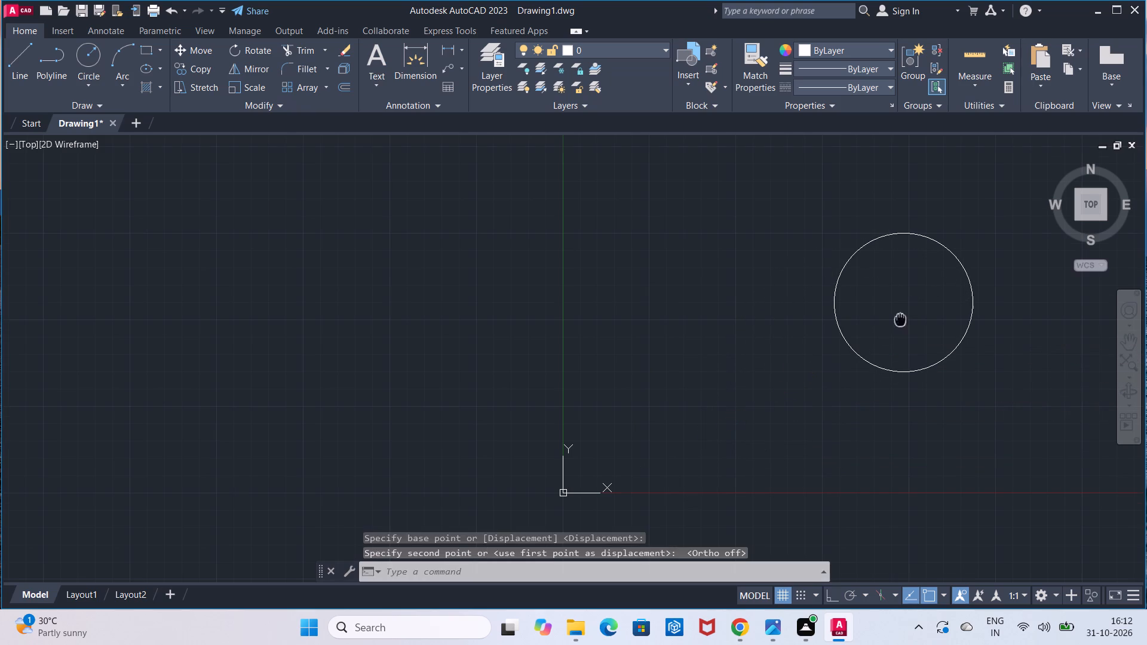
# Draw a concentric circle of radius 30 inside the radius 40 circle.
pyautogui.moveTo(778, 392); pyautogui.dragTo(771, 397, button='middle')
pyautogui.moveTo(668, 438); pyautogui.dragTo(610, 454, button='middle')
pyautogui.middleClick(335, 475)
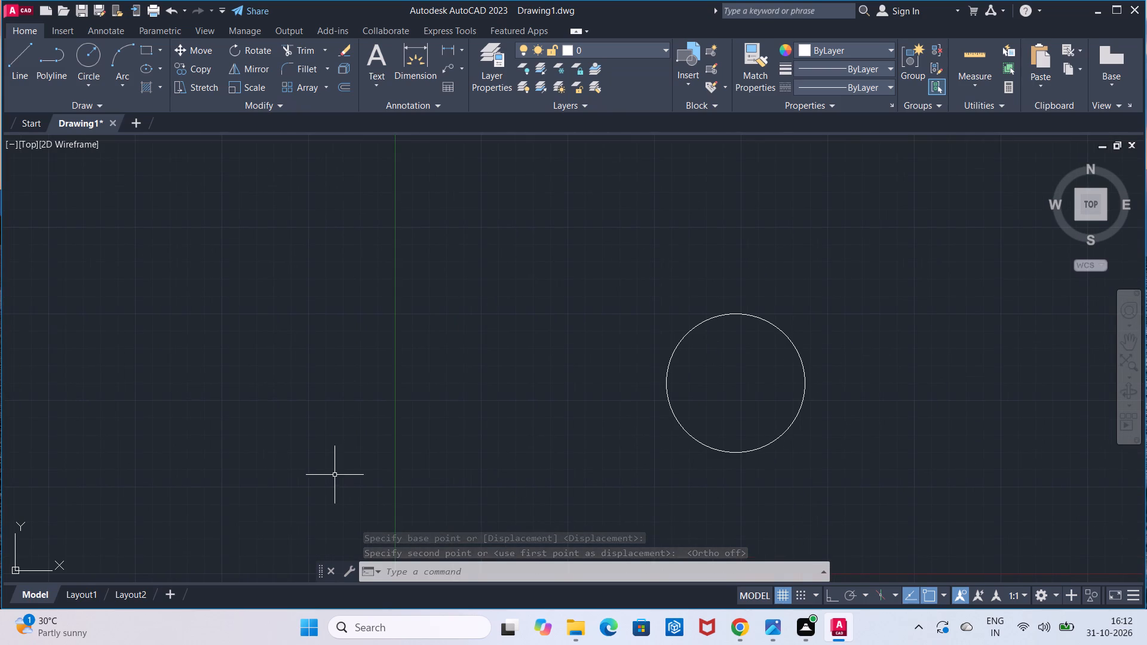
pyautogui.moveTo(624, 456); pyautogui.dragTo(410, 428, button='middle')
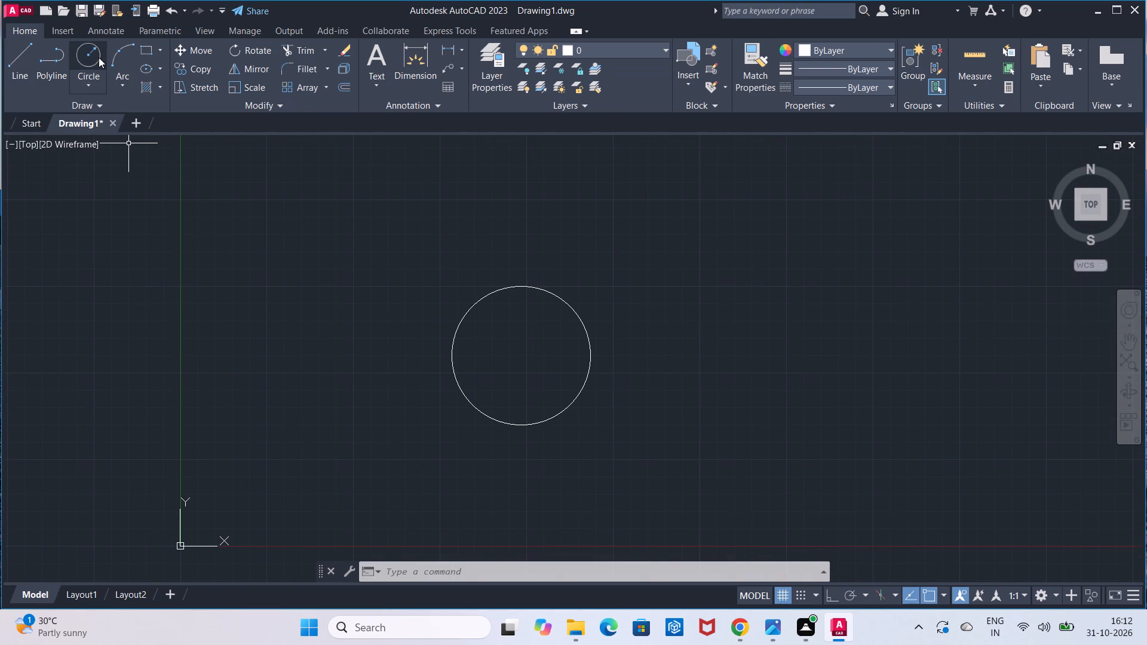
pyautogui.click(91, 56)
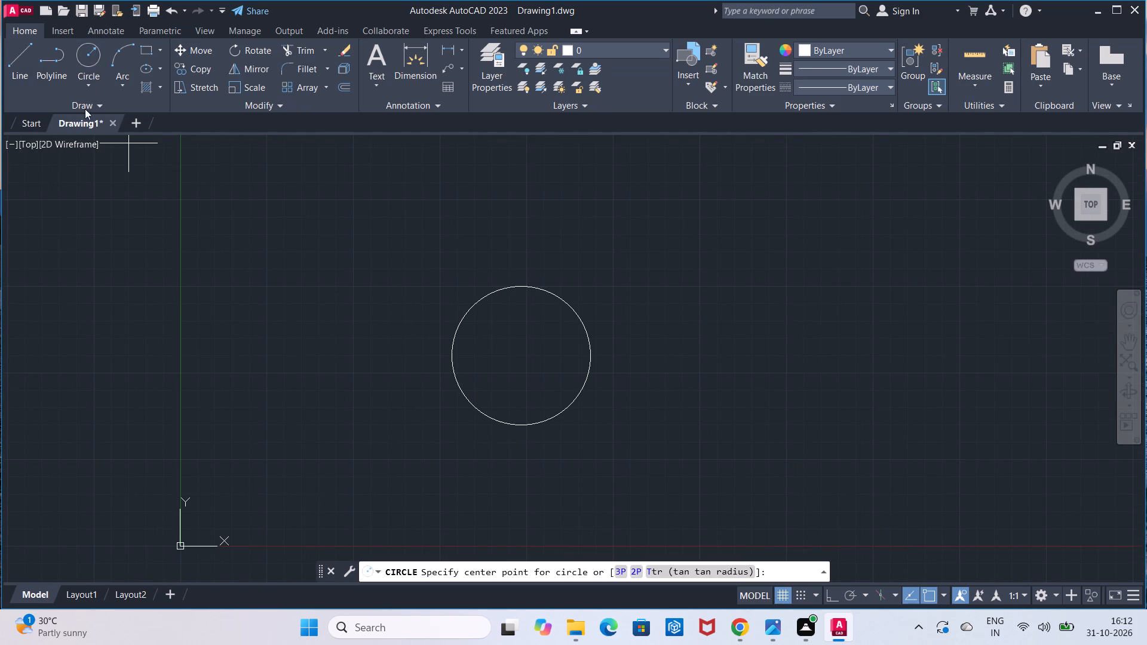
pyautogui.click(518, 357)
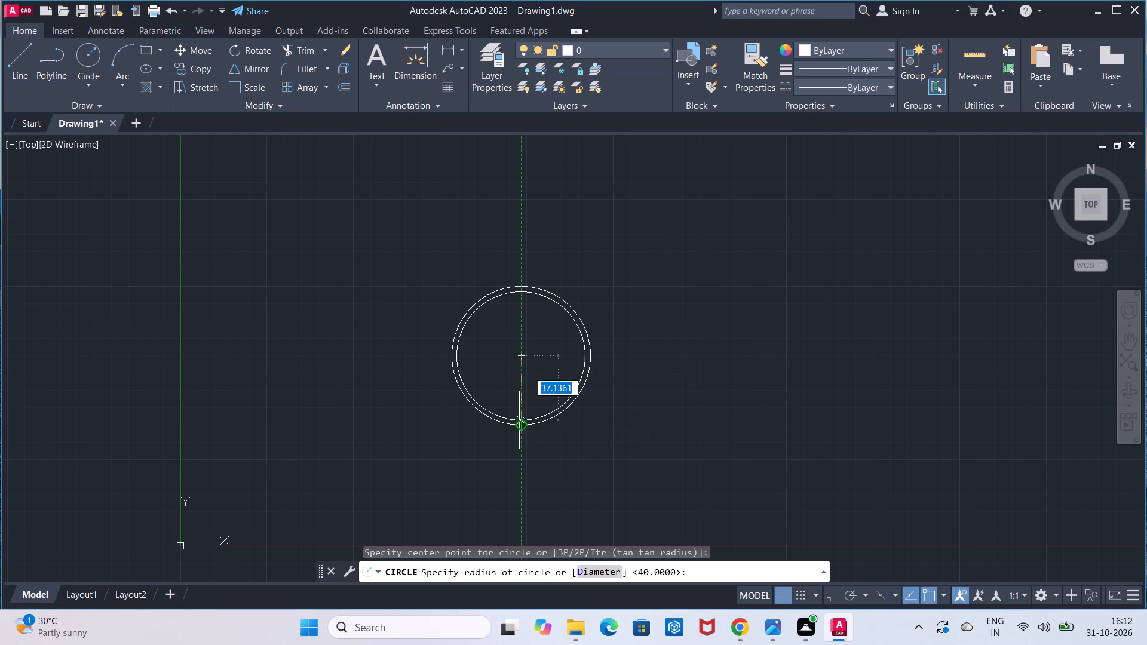
pyautogui.write('30')
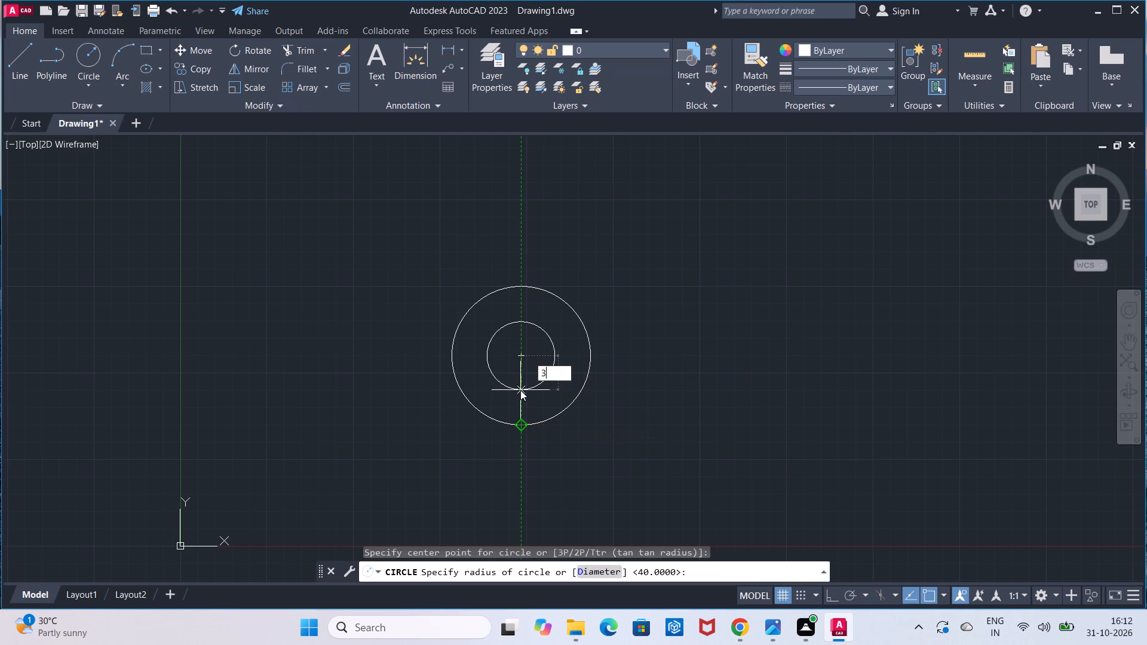
pyautogui.press('Return')
pyautogui.press('Escape')
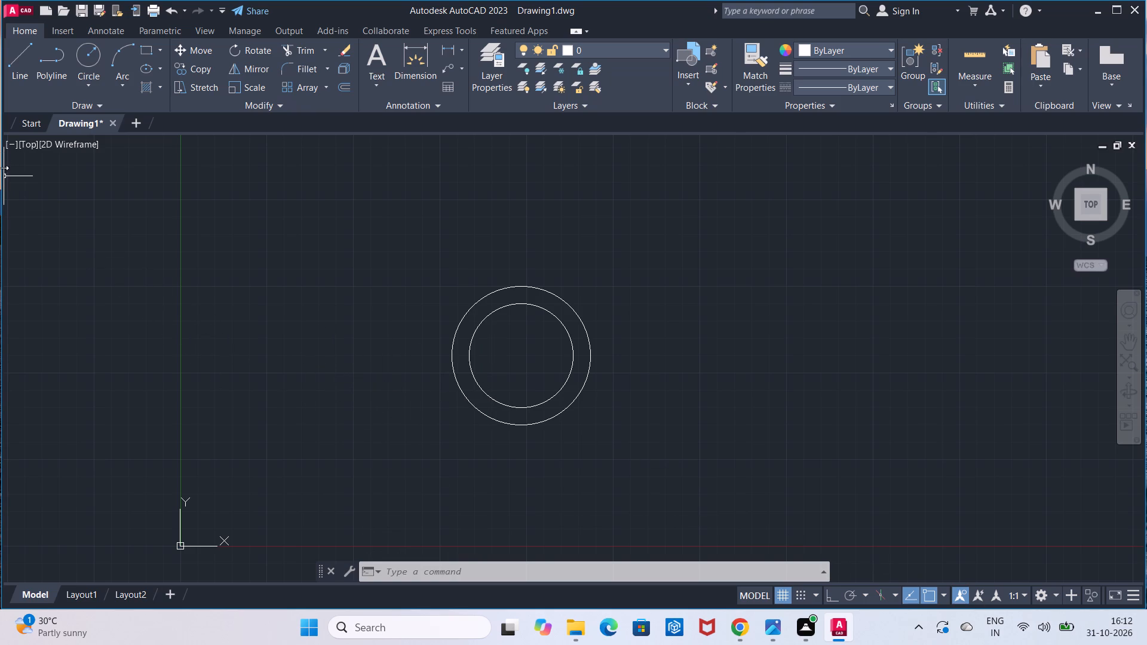
# Draw a horizontal line across the radius 40 circle, from its left quadrant to its right quadrant.
pyautogui.click(16, 79)
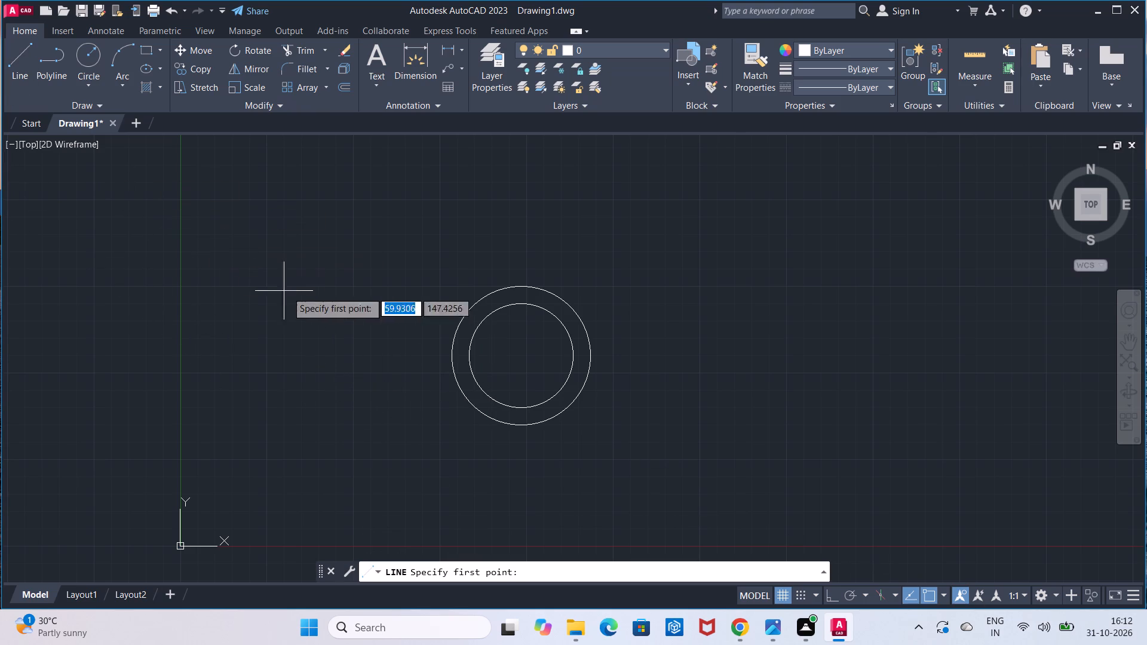
pyautogui.click(453, 359)
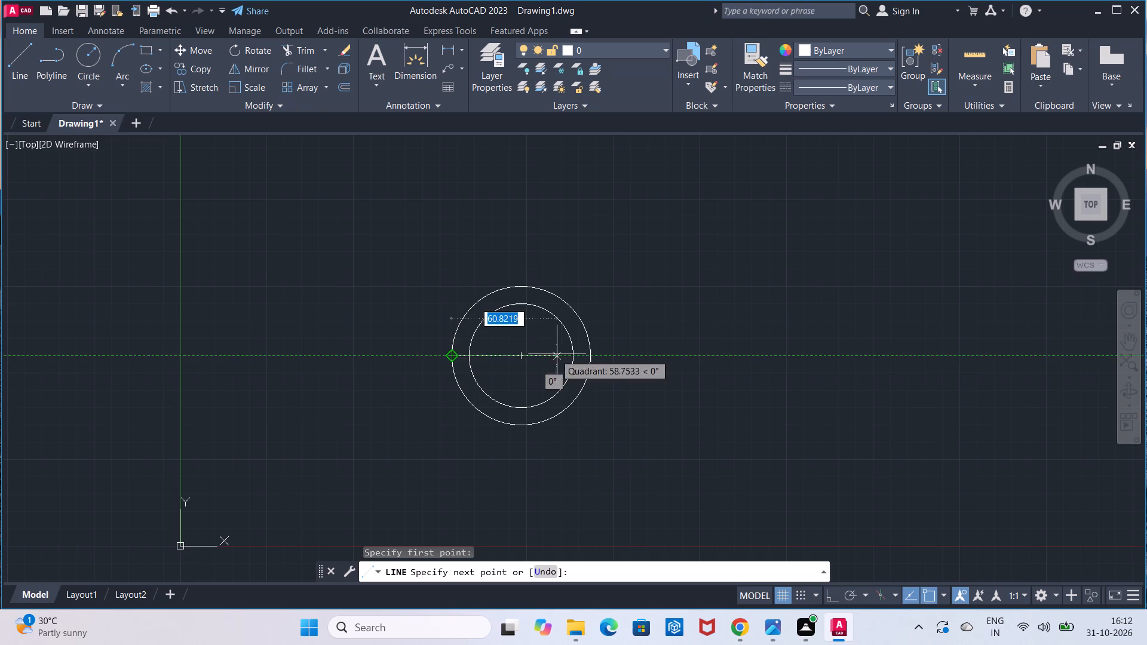
pyautogui.click(586, 355)
pyautogui.press('Escape')
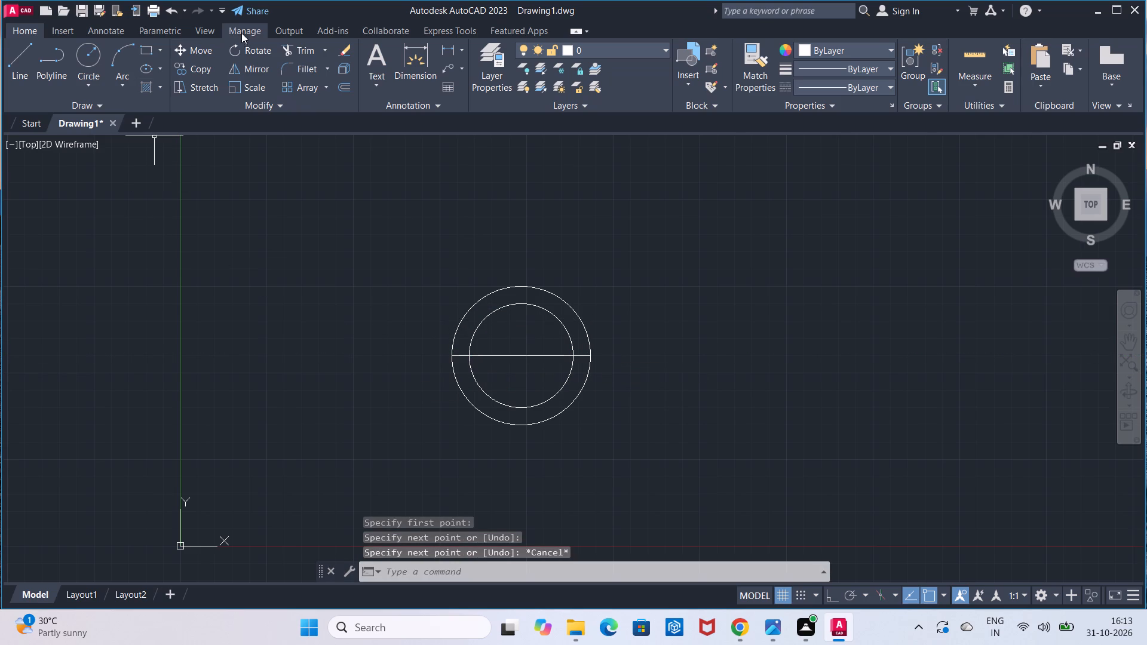
# Trim away the lower halves of both circles and the line segment inside the radius 30 circle, leaving a half ring.
pyautogui.click(286, 46)
pyautogui.moveTo(369, 432); pyautogui.dragTo(382, 431)
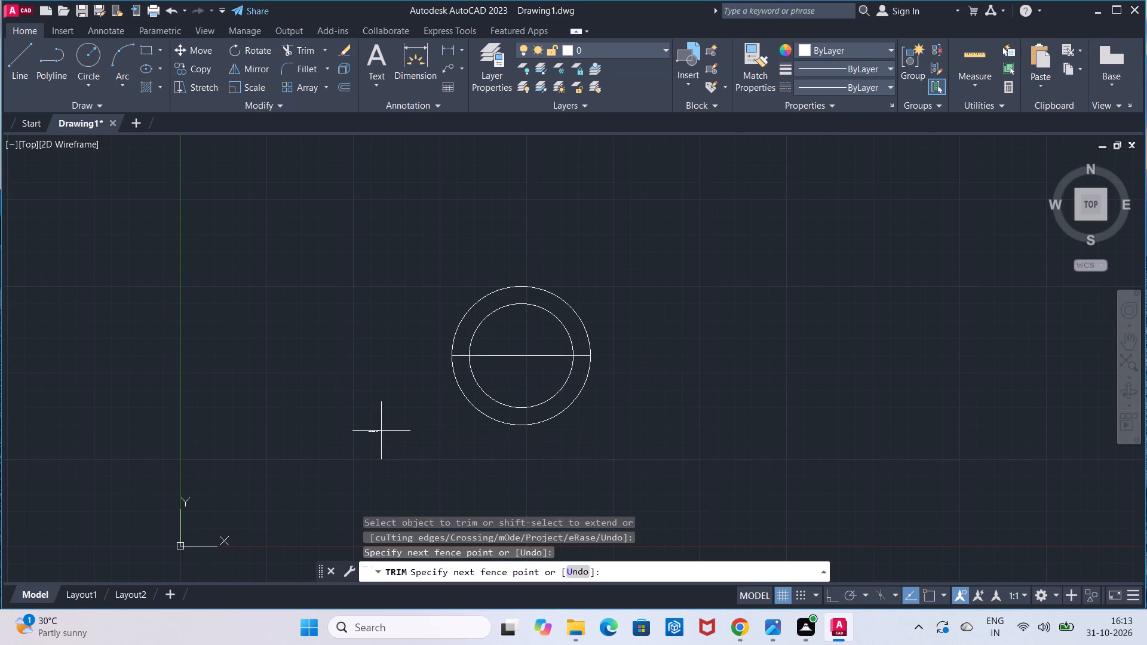
pyautogui.moveTo(382, 431); pyautogui.dragTo(545, 390)
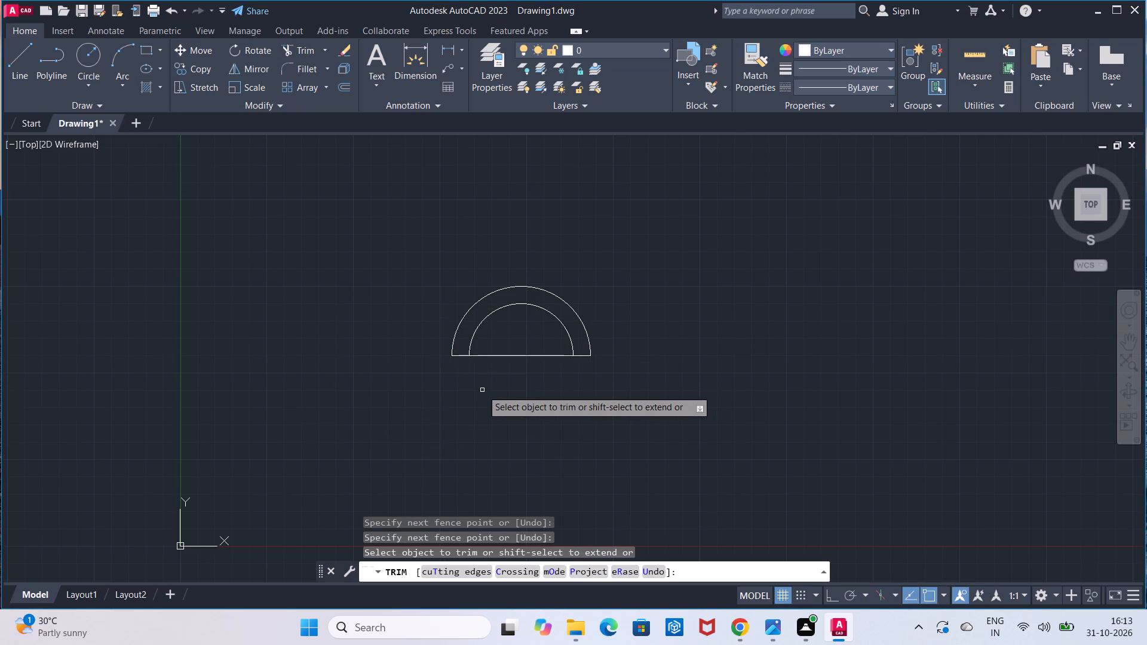
pyautogui.moveTo(489, 384); pyautogui.dragTo(510, 352)
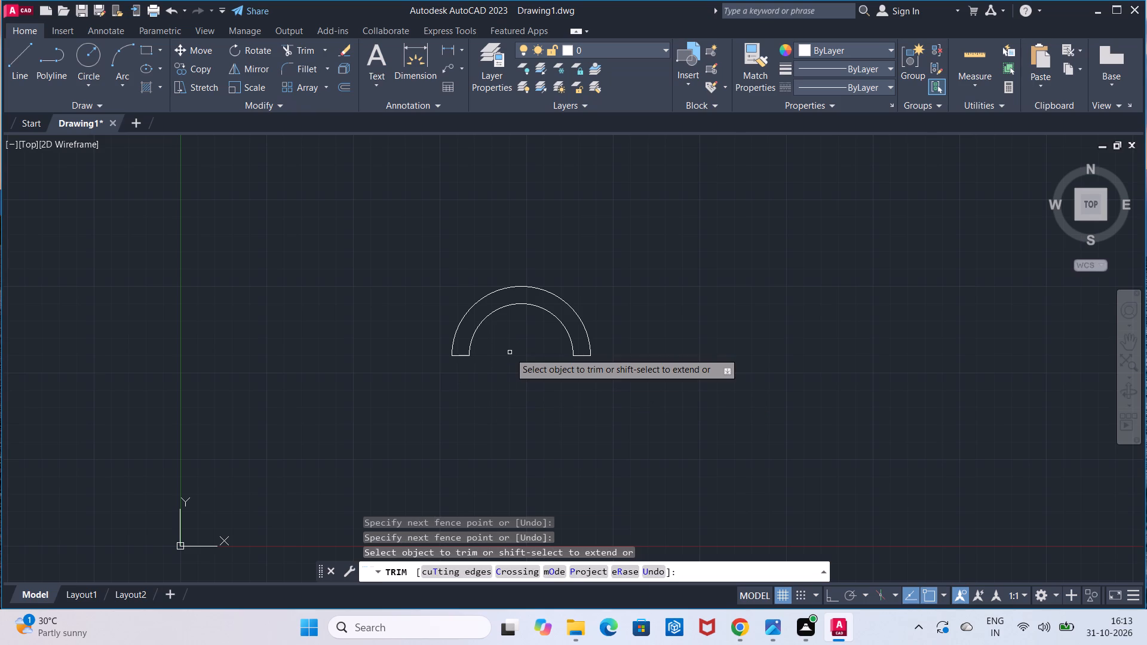
pyautogui.press('Escape')
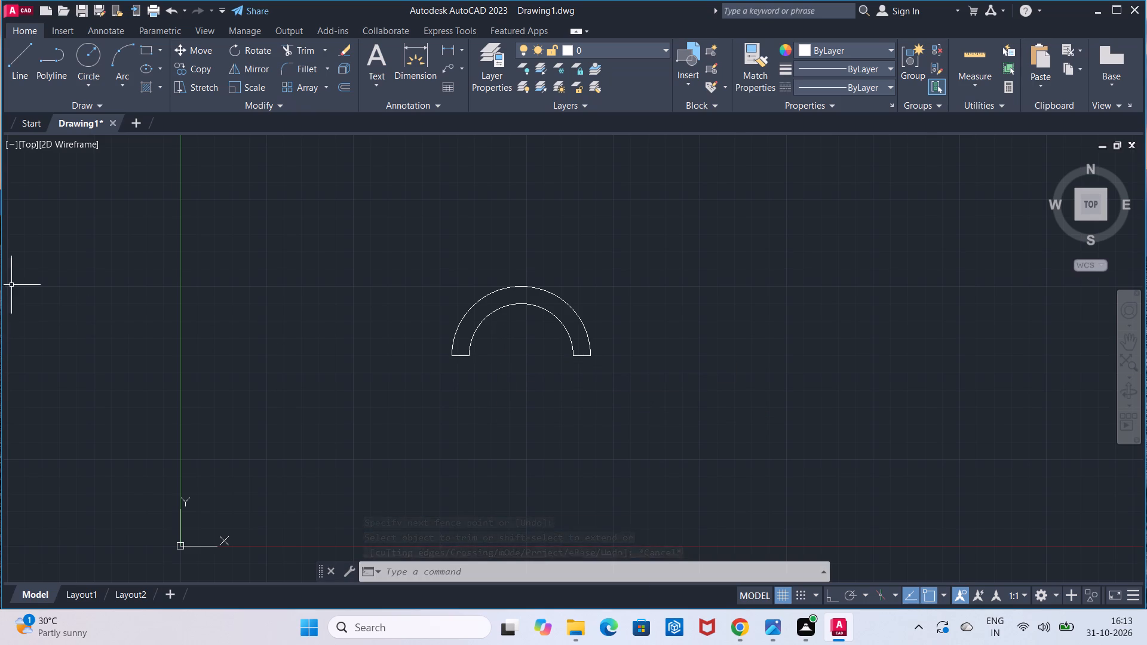
# Check the half ring's outer width between its two outer base corners with a linear dimension preview, without placing it.
pyautogui.click(442, 50)
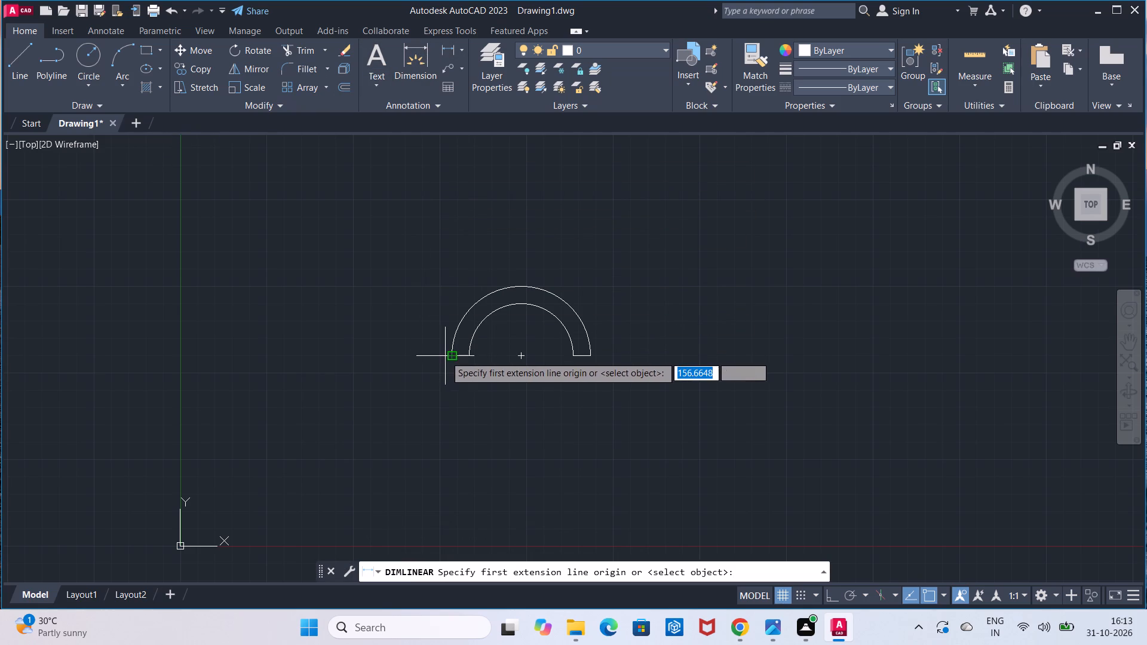
pyautogui.click(445, 356)
pyautogui.click(587, 354)
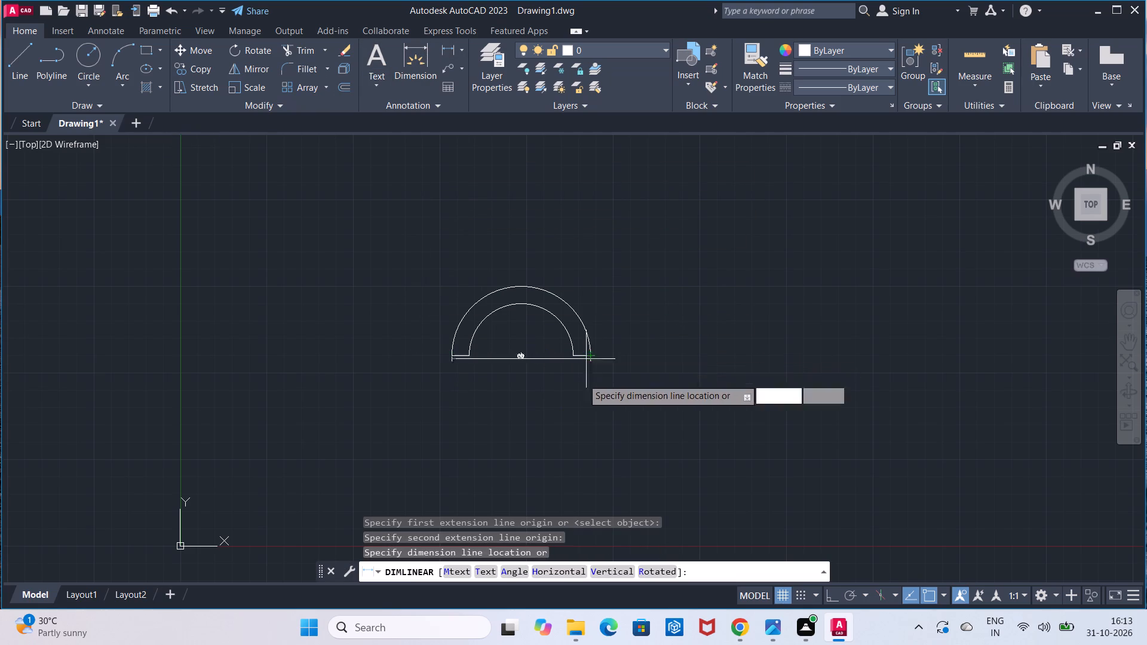
pyautogui.scroll(2, 581, 398)
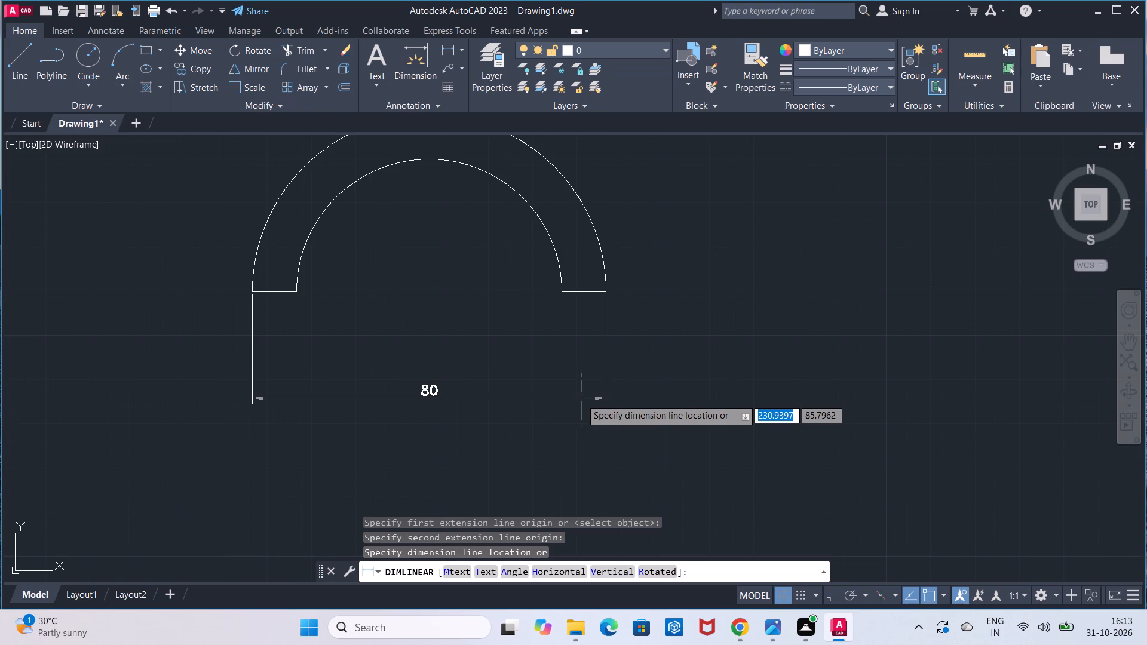
pyautogui.press('Escape')
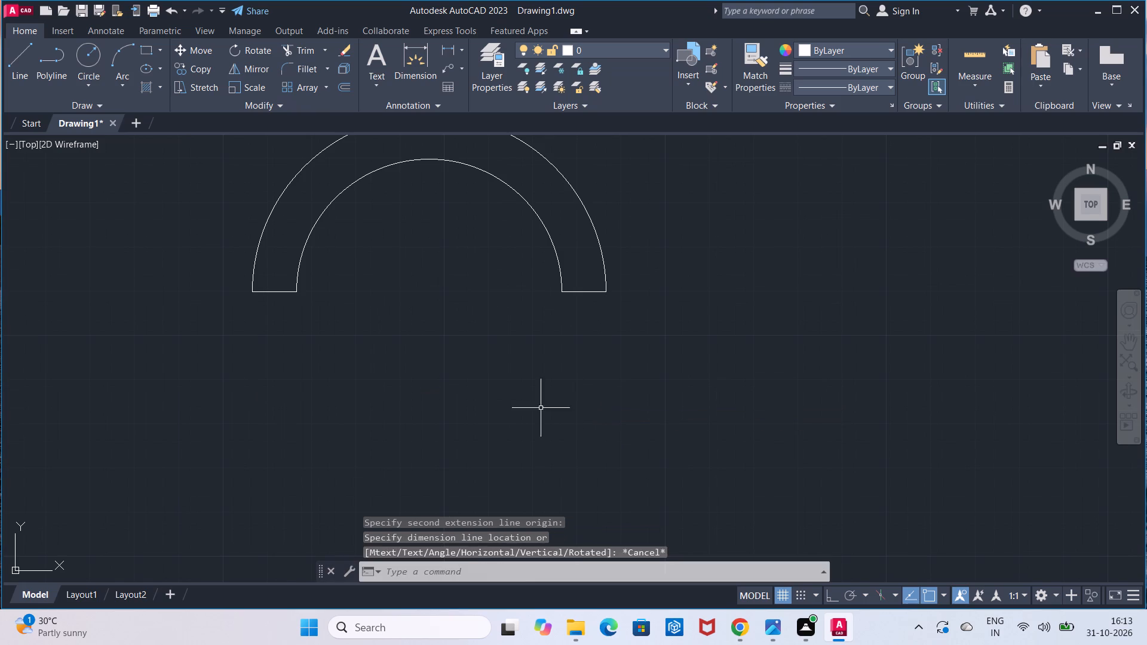
# Draw a horizontal line of length 40 outward from the half ring's left outer base corner.
pyautogui.scroll(-2, 442, 423)
pyautogui.click(18, 78)
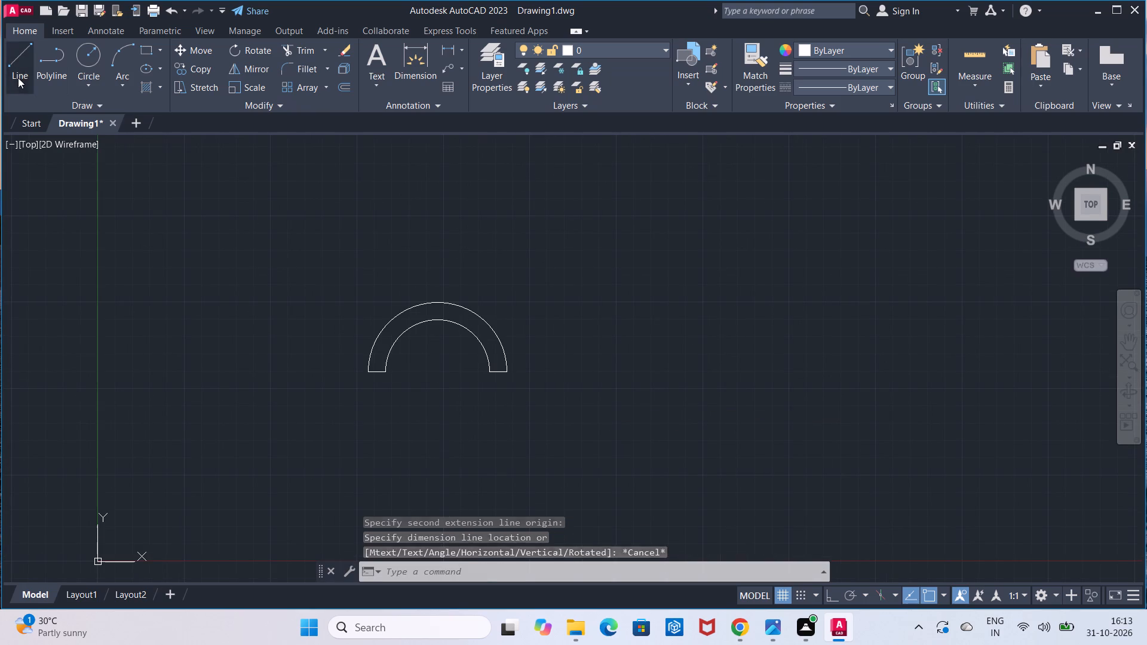
pyautogui.click(361, 372)
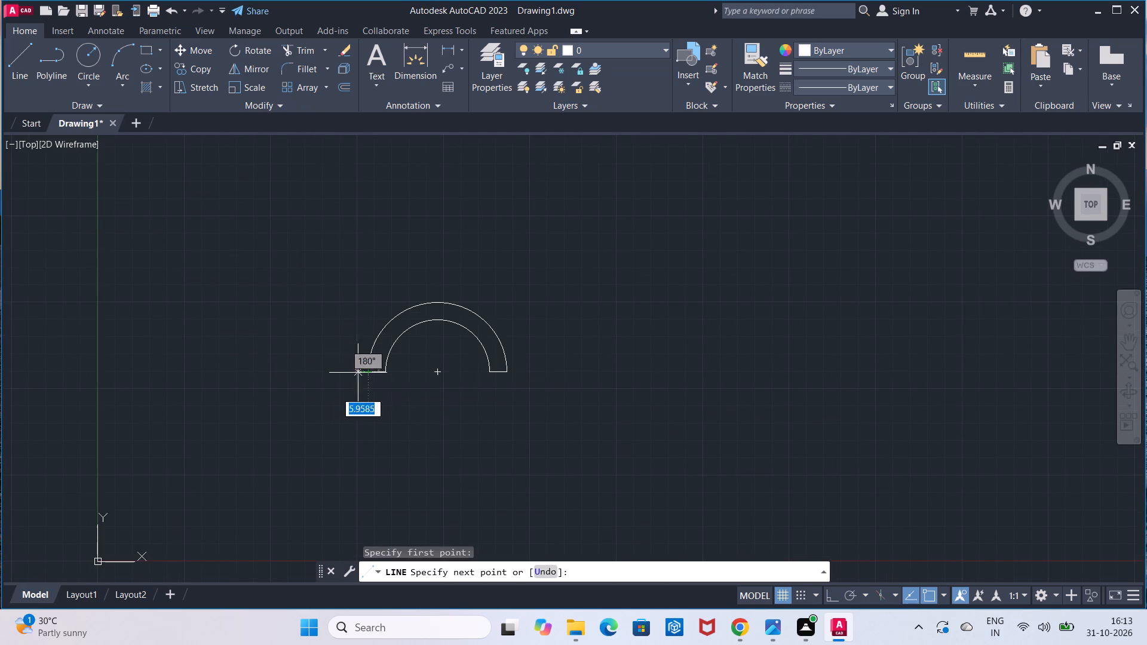
pyautogui.write('40')
pyautogui.press('Return')
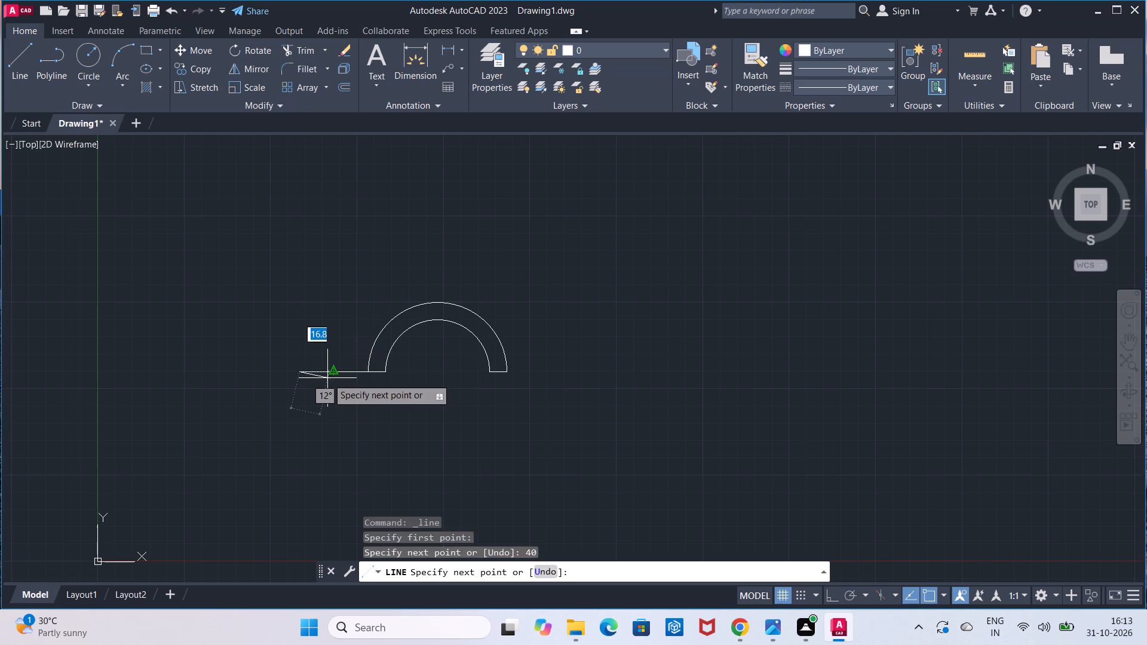
pyautogui.press('Escape')
# Draw a horizontal line of length 40 outward from the half ring's right outer base corner, with Ortho turned on.
pyautogui.click(14, 70)
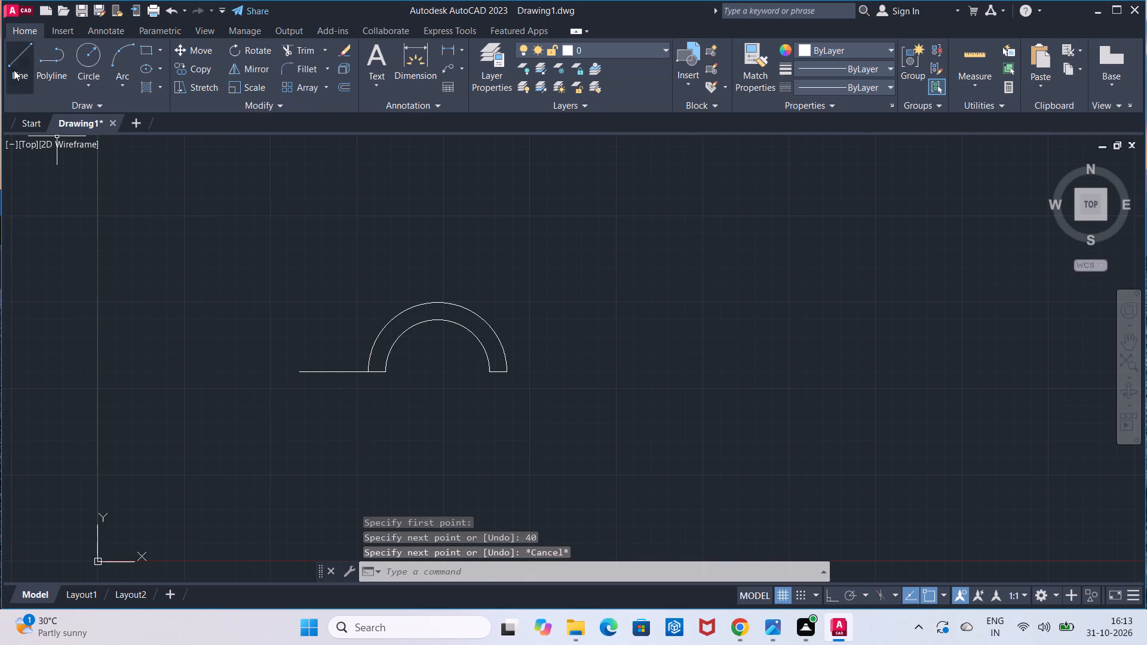
pyautogui.click(508, 367)
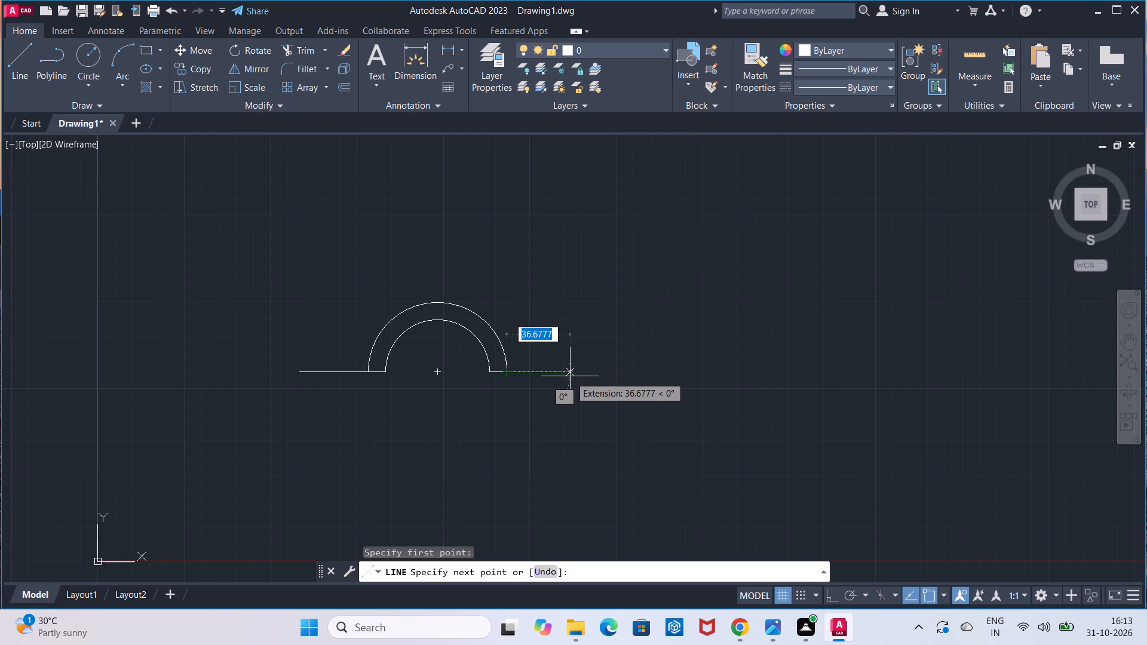
pyautogui.press('F8')
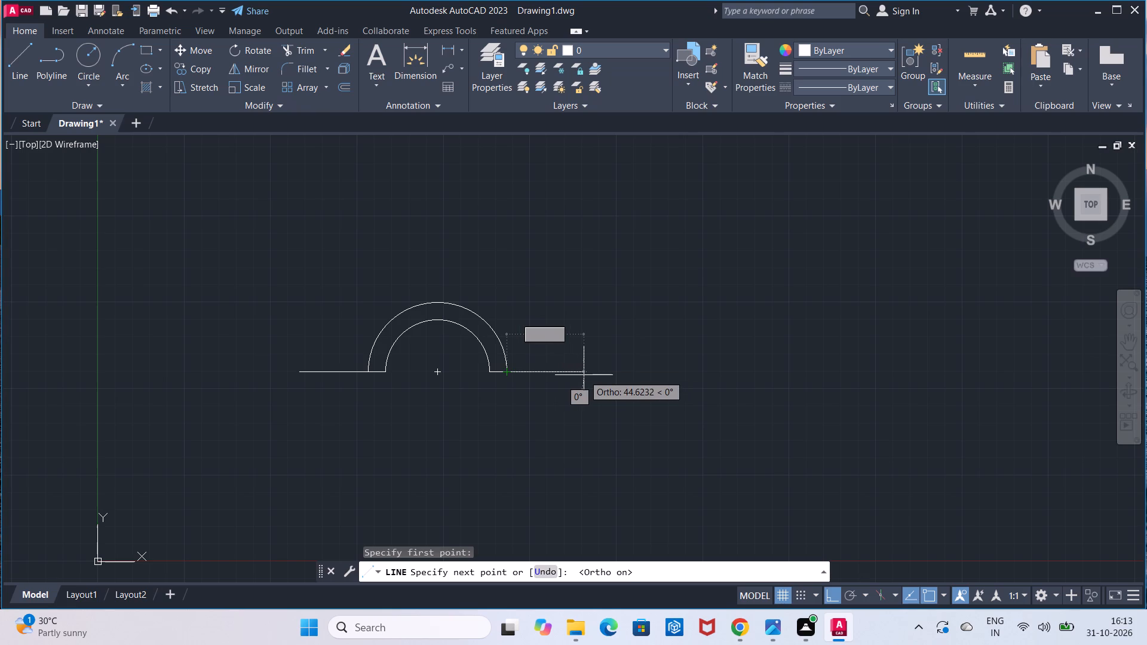
pyautogui.write('40')
pyautogui.press('Return')
pyautogui.press('Escape')
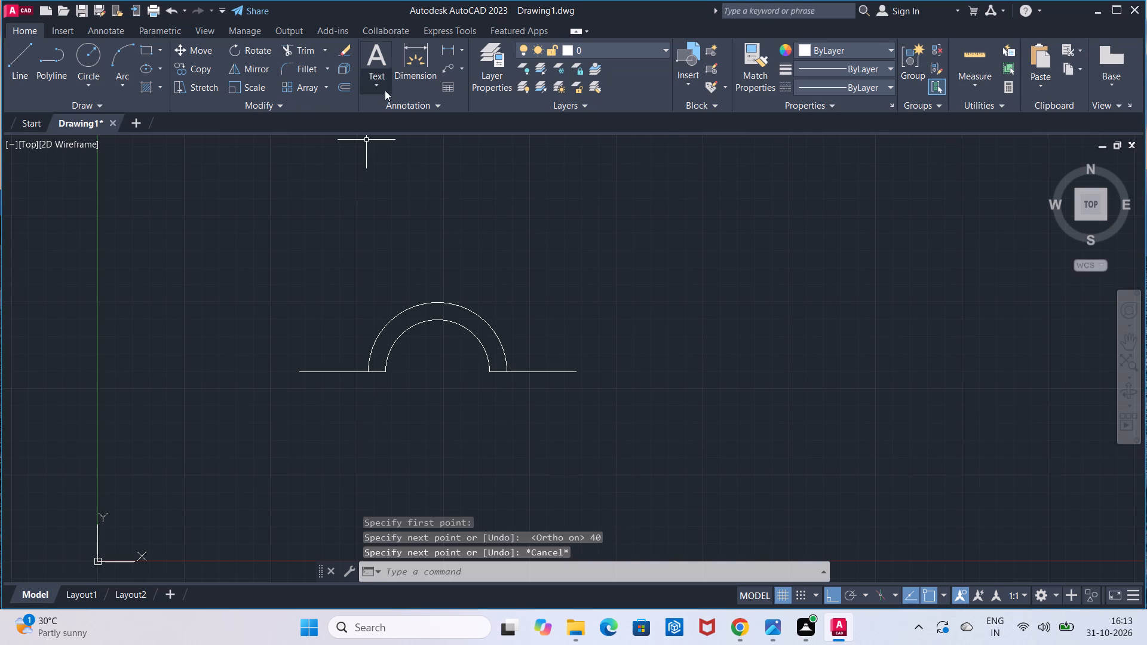
# Check the overall base width between the outer ends of both flange lines with a linear dimension preview, without placing it.
pyautogui.click(446, 50)
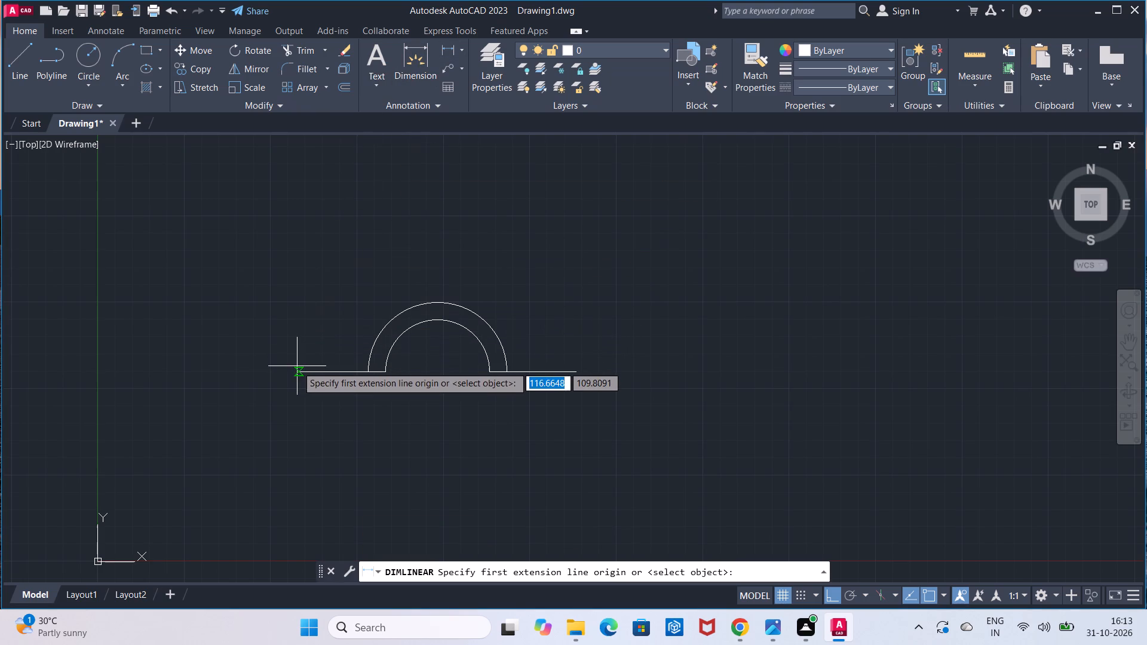
pyautogui.click(297, 376)
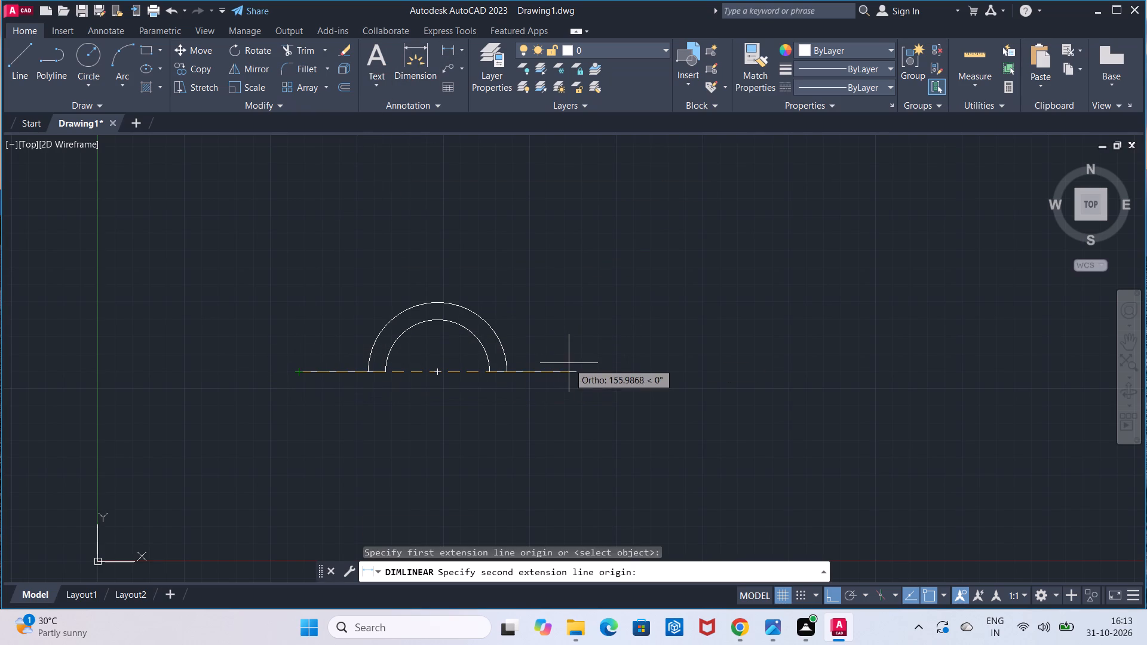
pyautogui.click(578, 374)
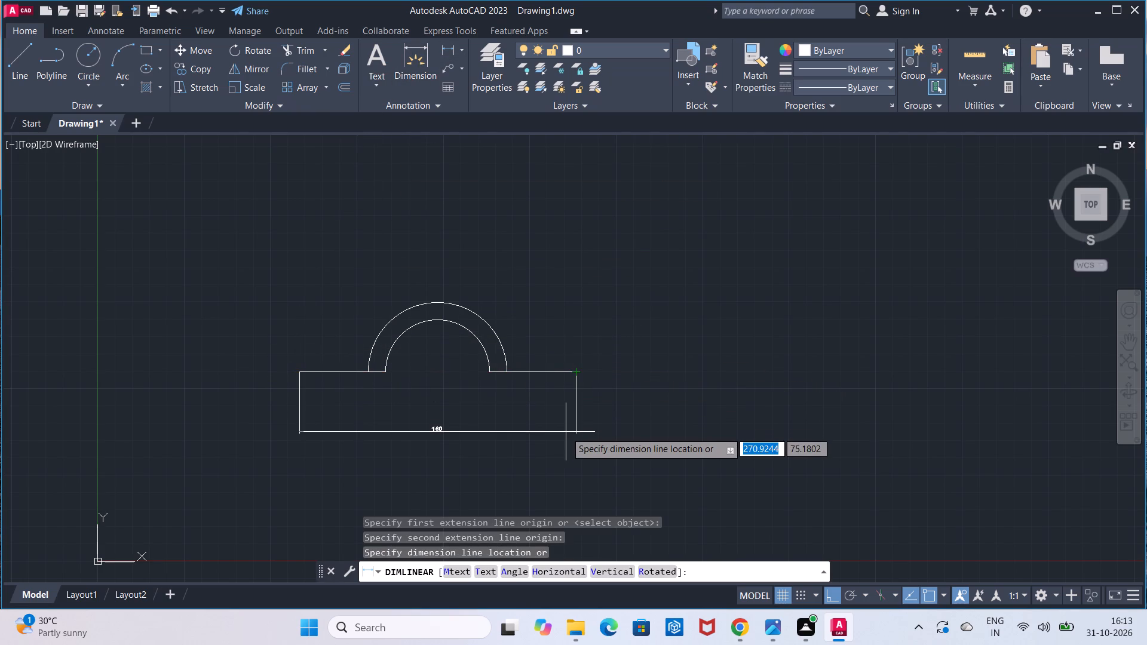
pyautogui.scroll(2, 566, 432)
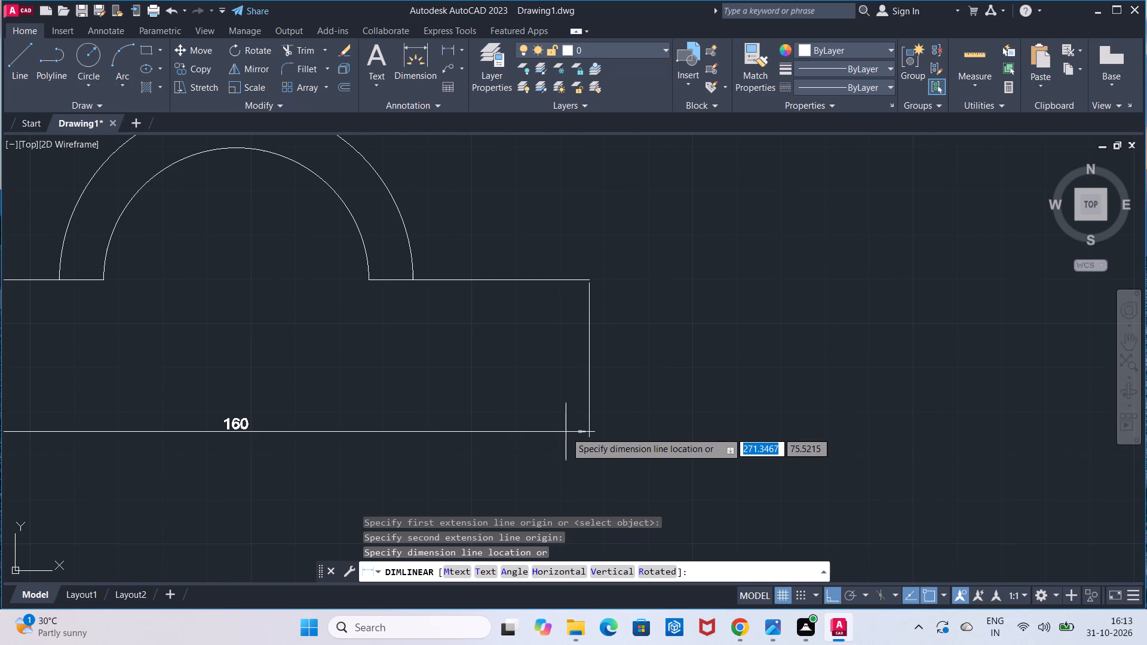
pyautogui.press('Escape')
# From the left flange line's outer end, draw a line 10 up and continue it 40 horizontally toward the half ring.
pyautogui.scroll(-1, 456, 438)
pyautogui.moveTo(456, 438); pyautogui.dragTo(462, 441, button='middle')
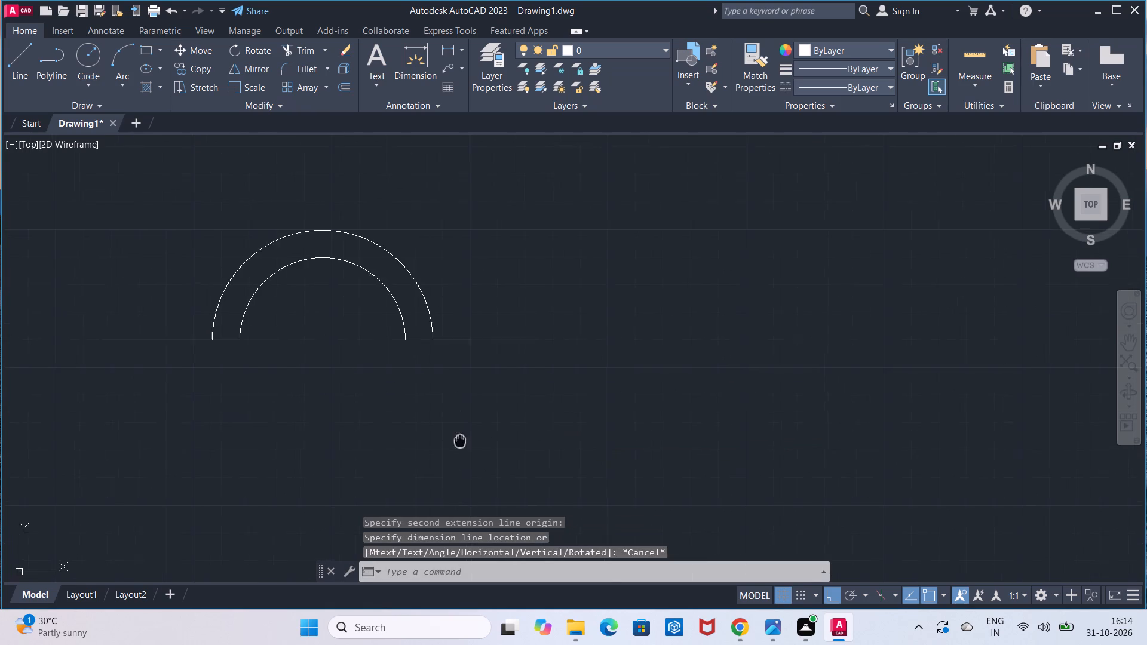
pyautogui.moveTo(462, 441); pyautogui.dragTo(525, 451, button='middle')
pyautogui.click(24, 65)
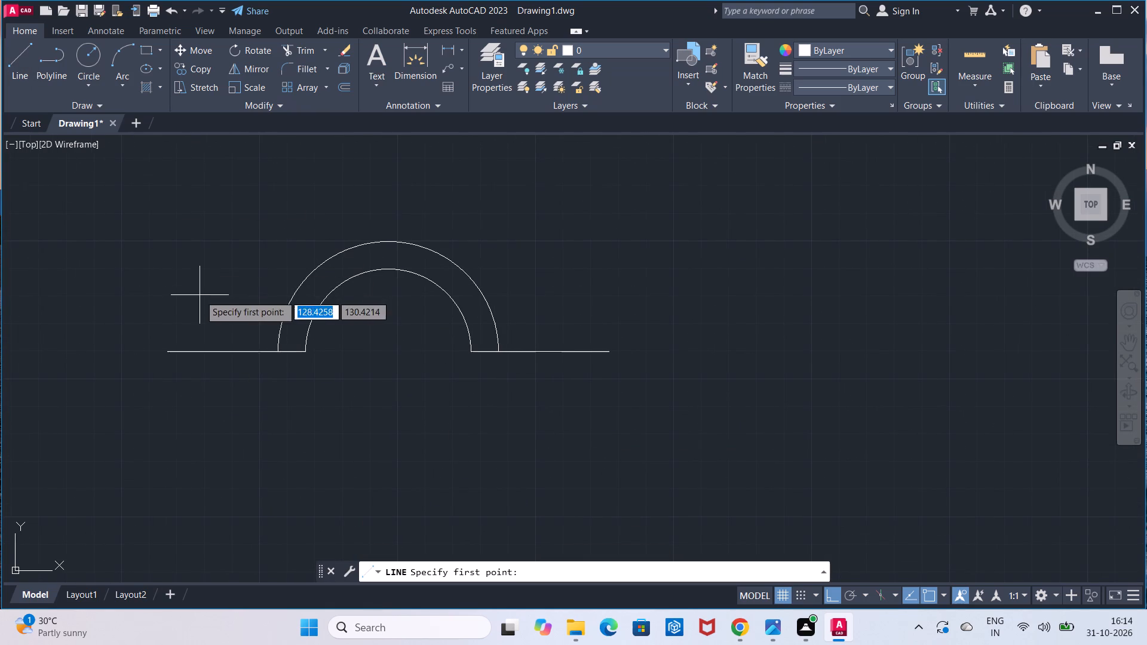
pyautogui.click(167, 348)
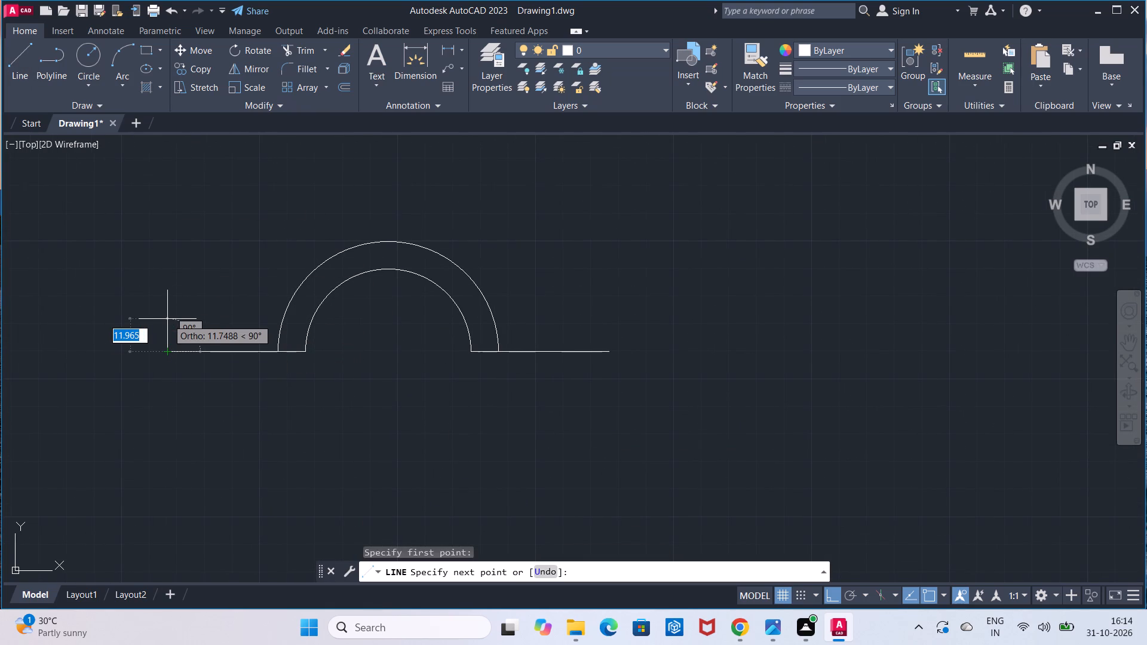
pyautogui.press('1')
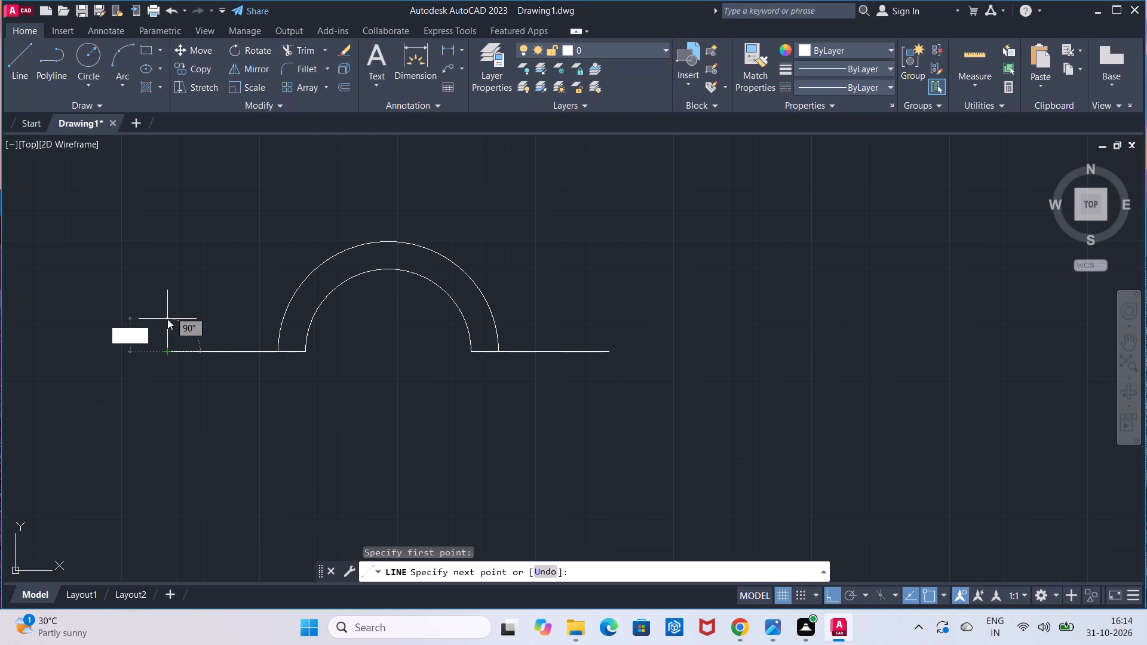
pyautogui.press('0')
pyautogui.press('Return')
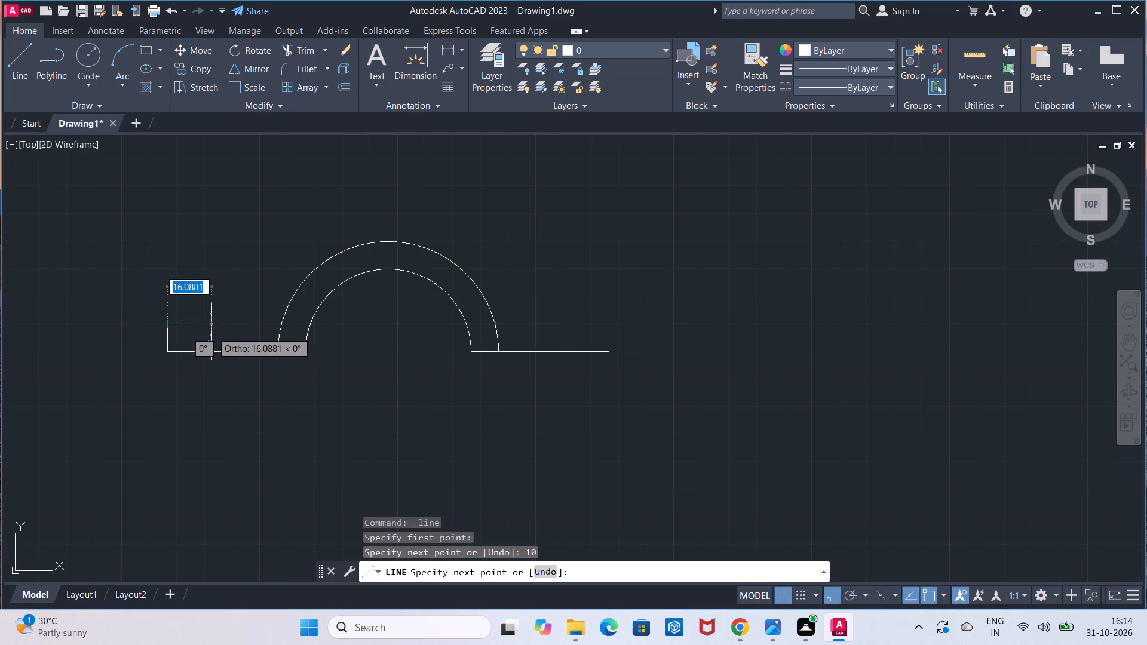
pyautogui.write('40')
pyautogui.press('Return')
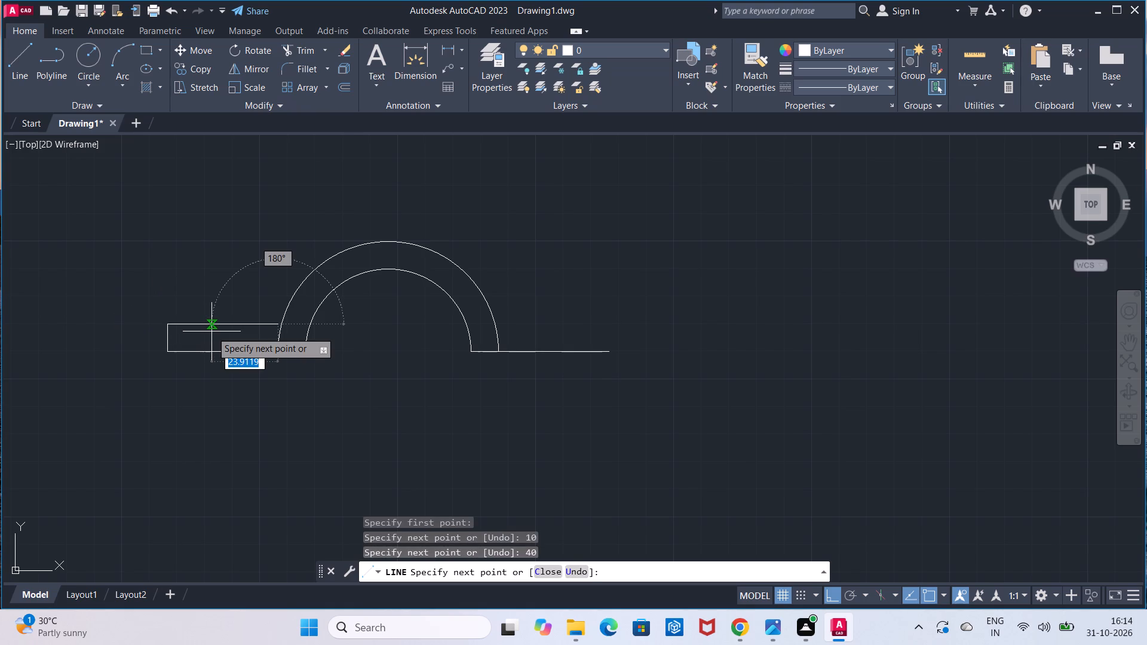
pyautogui.press('Escape')
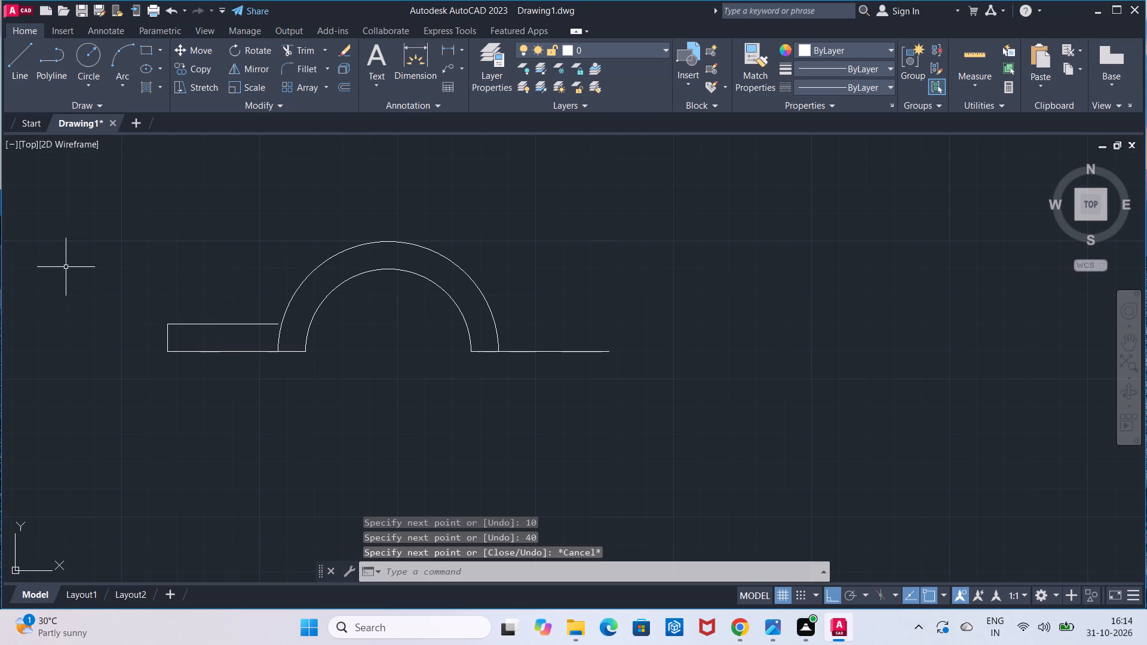
# Draw a vertical line 10 up from the outer end of the right flange line.
pyautogui.click(17, 85)
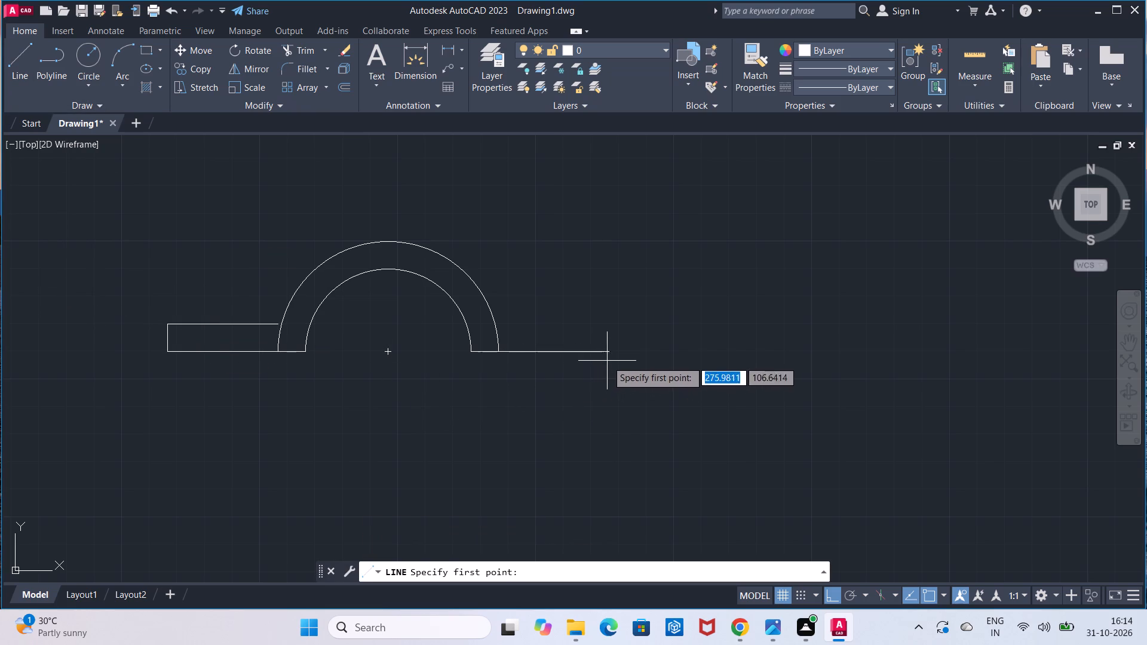
pyautogui.click(609, 352)
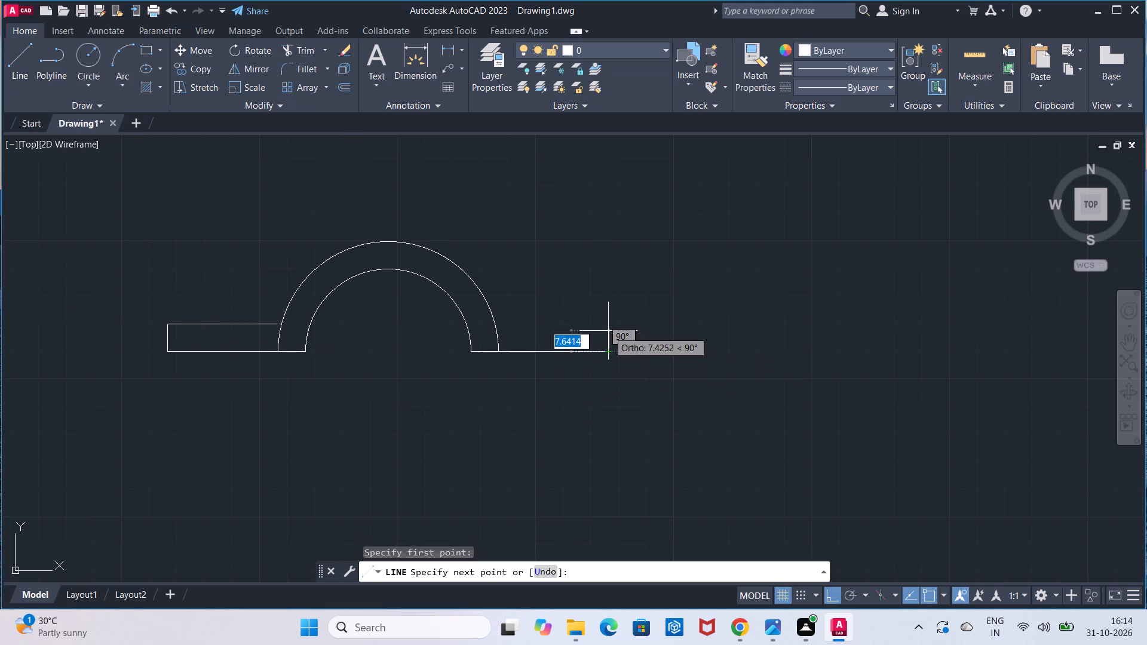
pyautogui.write('10')
pyautogui.press('Return')
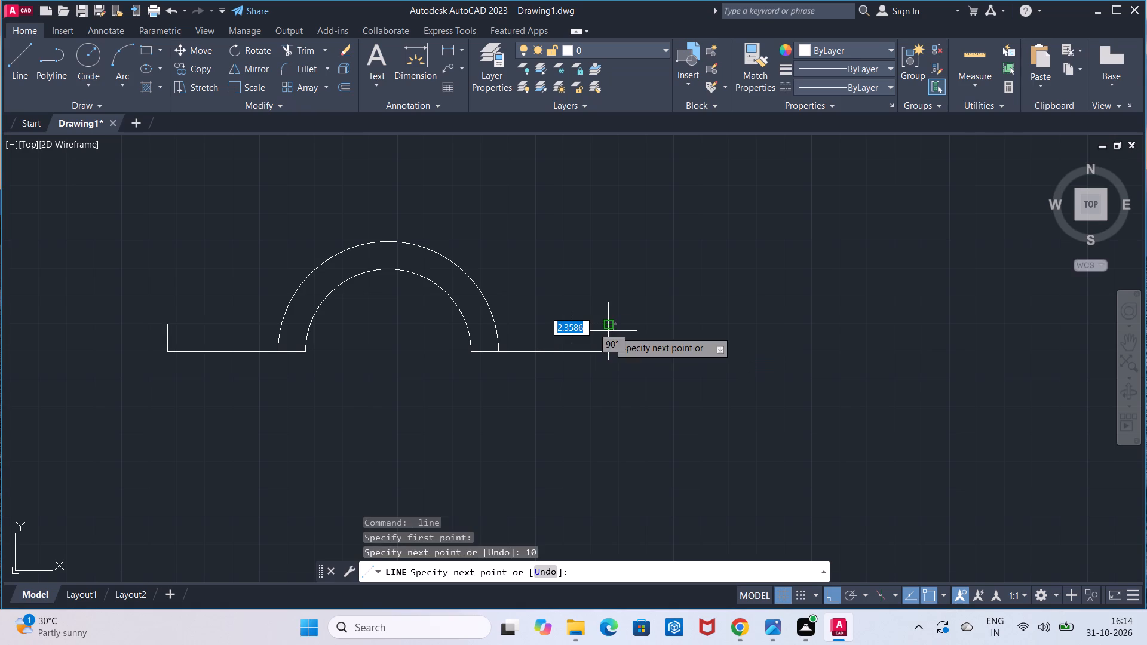
pyautogui.press('Escape')
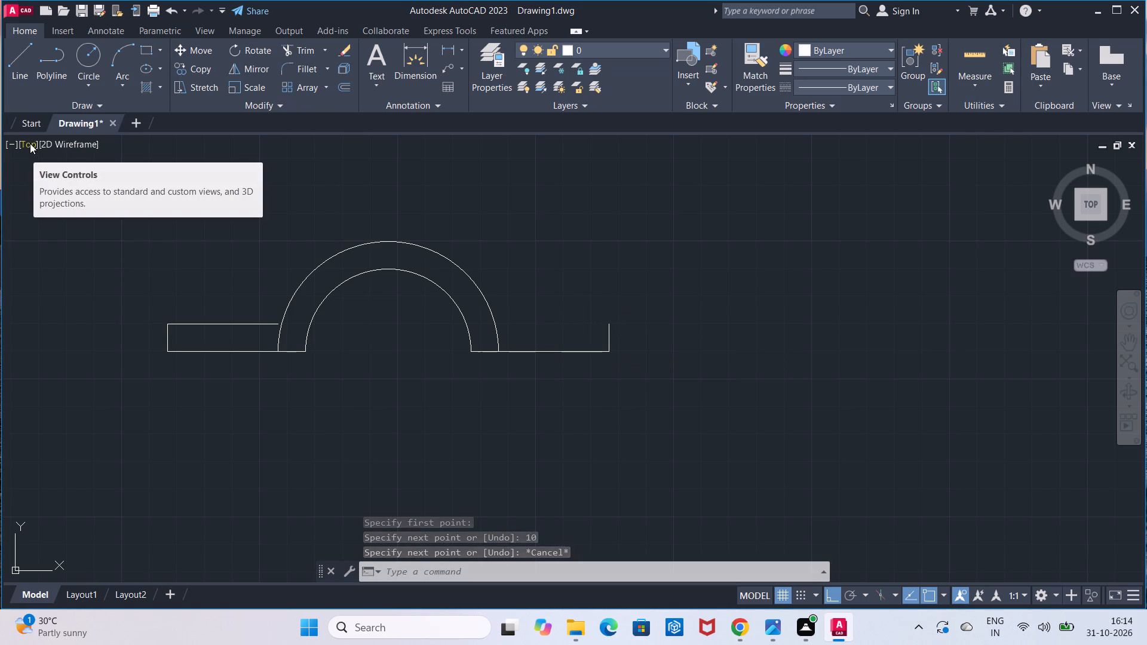
# Draw a horizontal line of length 40 from the top of the right flange's end line toward the half ring.
pyautogui.click(27, 75)
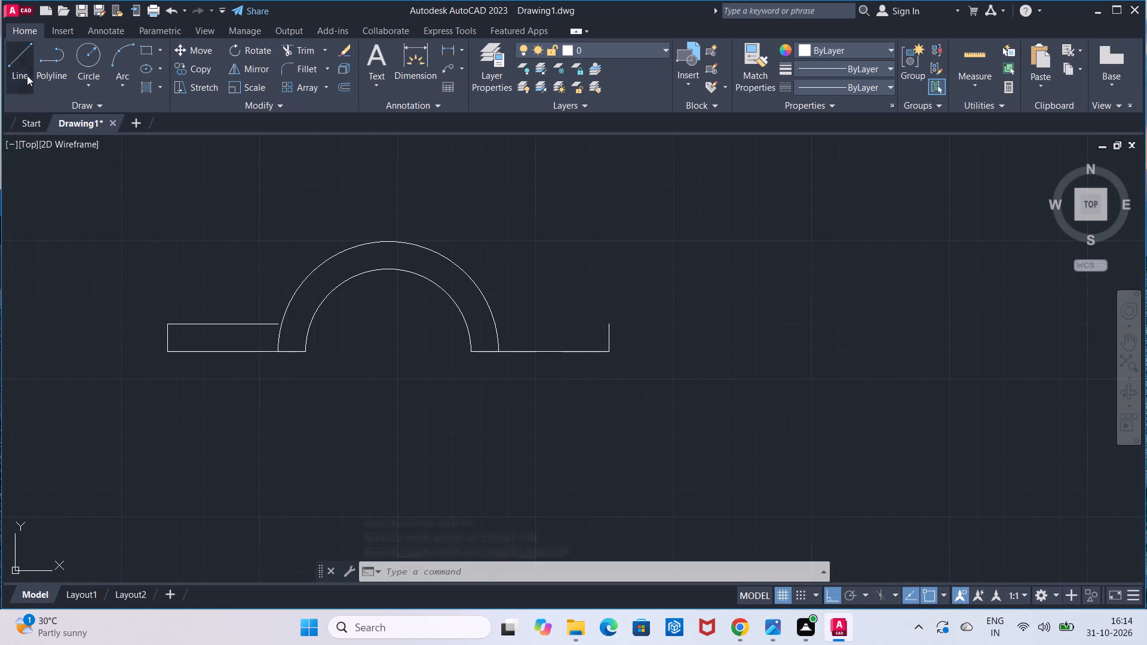
pyautogui.click(610, 324)
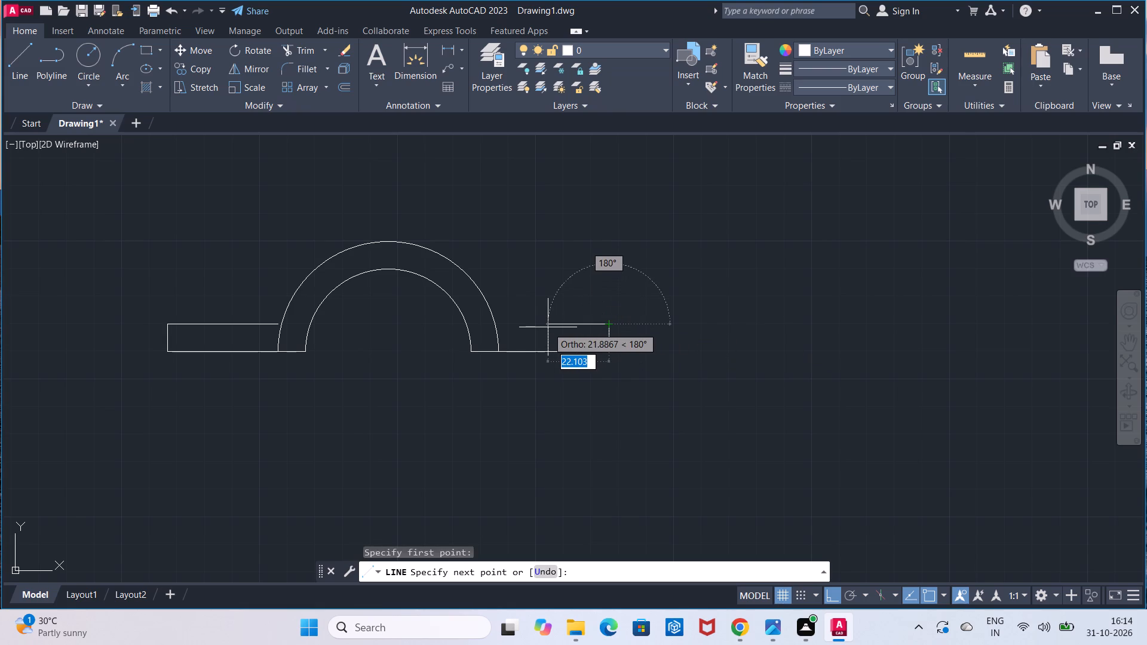
pyautogui.write('40')
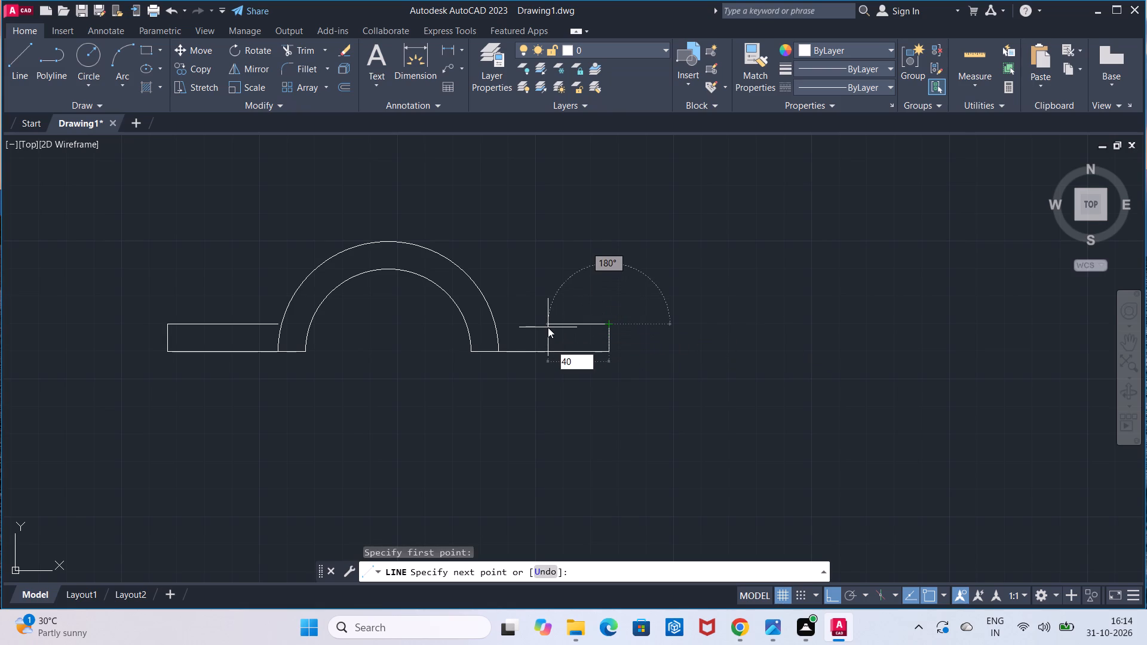
pyautogui.press('Return')
pyautogui.press('Escape')
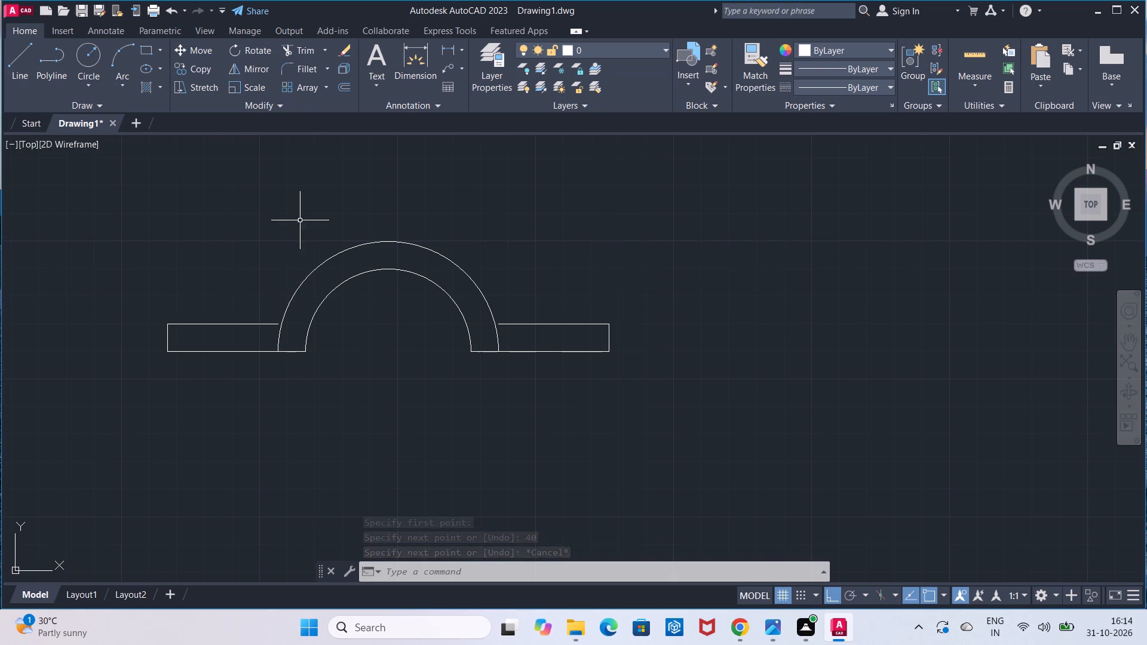
# Extend the top lines of the left and right flanges to meet the half ring's outer arc.
pyautogui.click(327, 44)
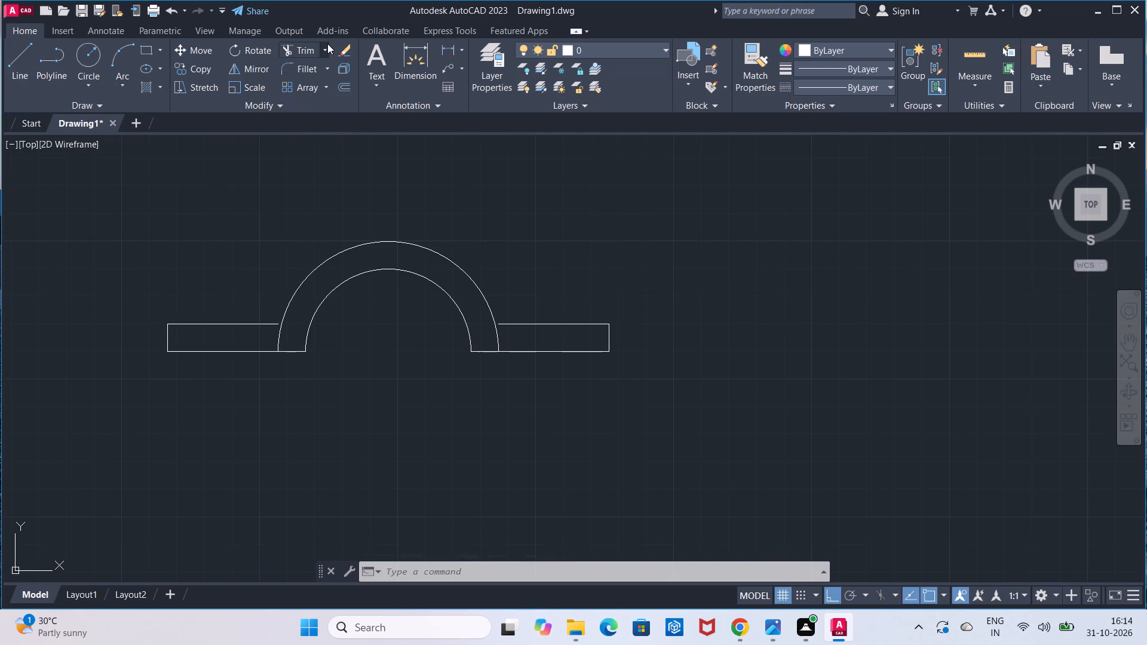
pyautogui.click(317, 96)
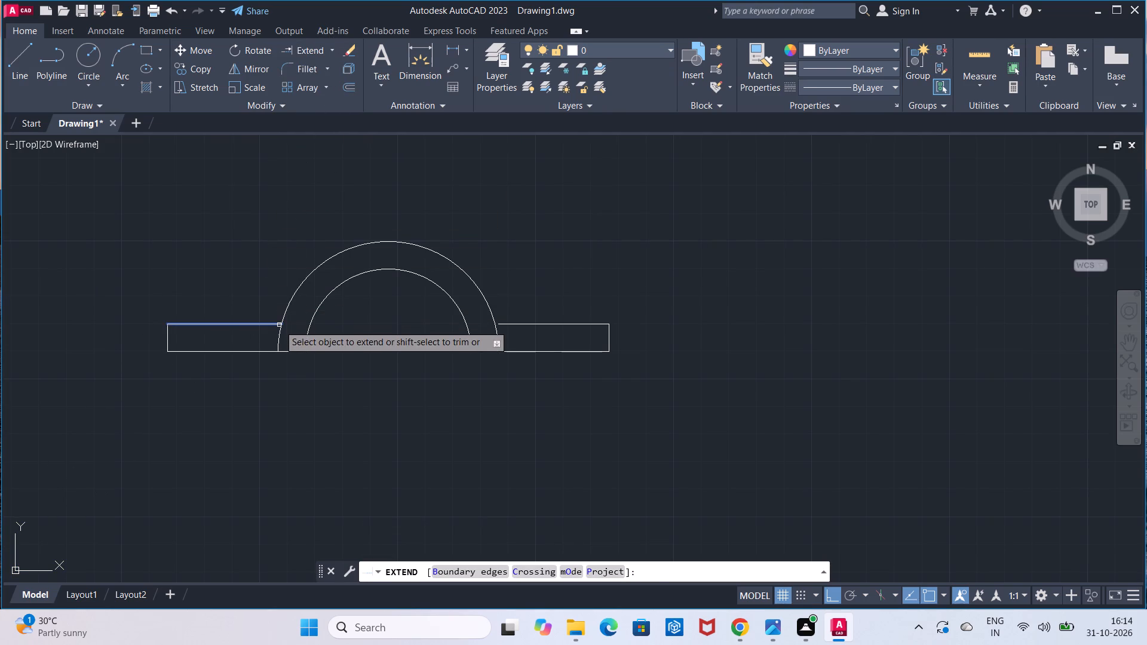
pyautogui.click(279, 325)
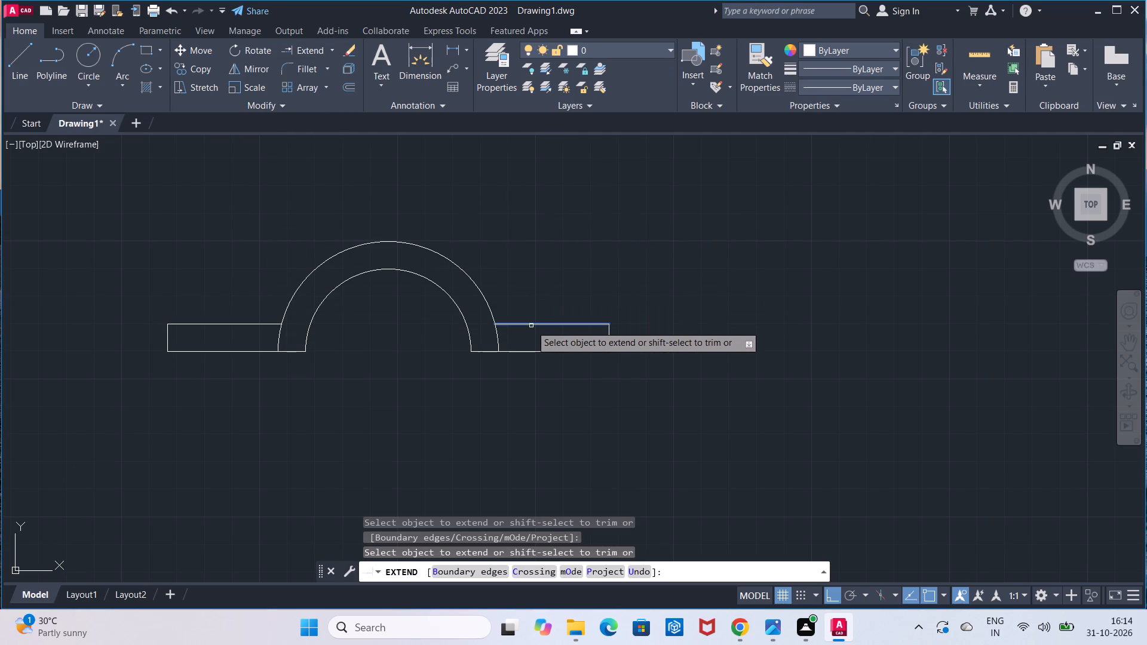
pyautogui.click(531, 325)
pyautogui.press('Escape')
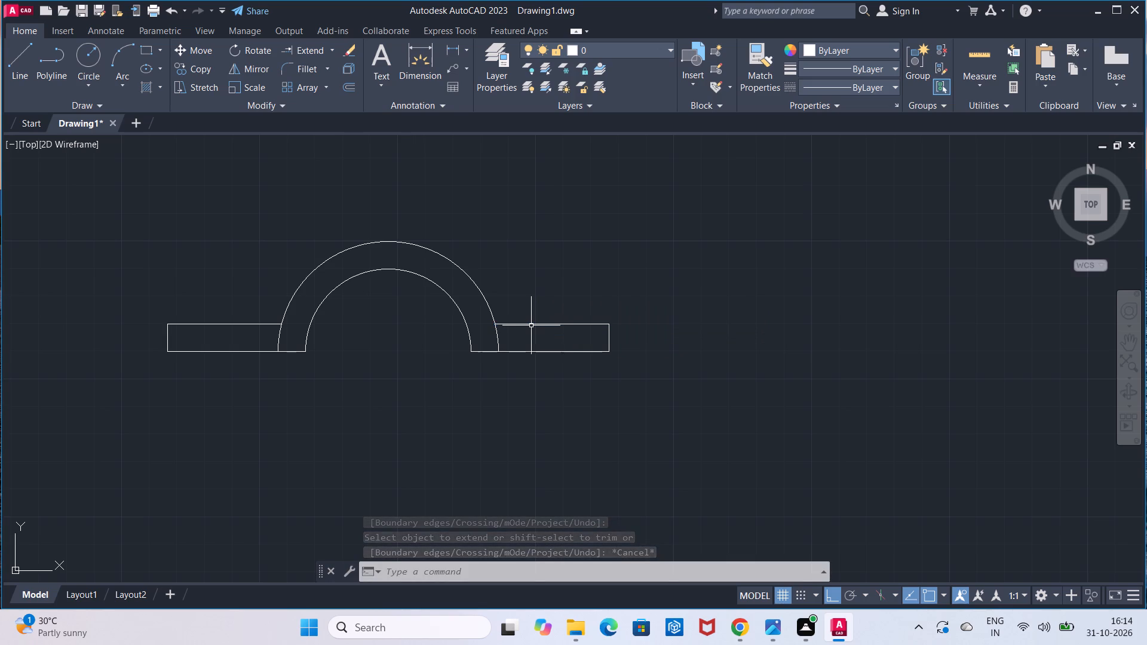
# Load the CENTER2 linetype from acadiso.lin into the drawing.
pyautogui.scroll(-1, 531, 325)
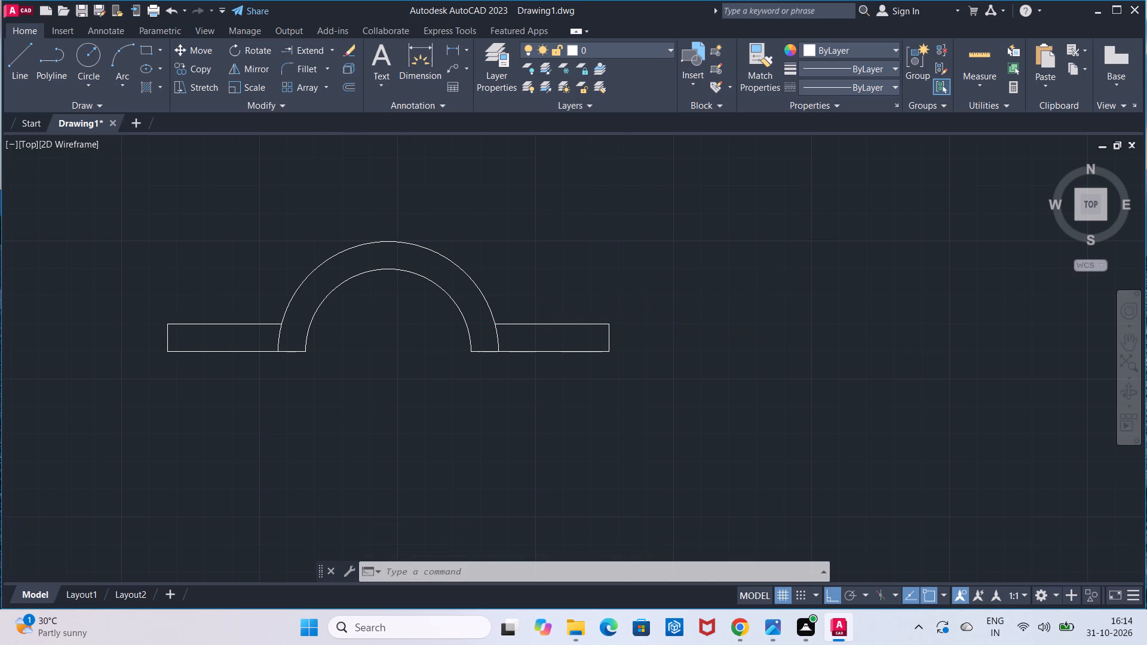
pyautogui.moveTo(531, 325); pyautogui.dragTo(540, 386, button='middle')
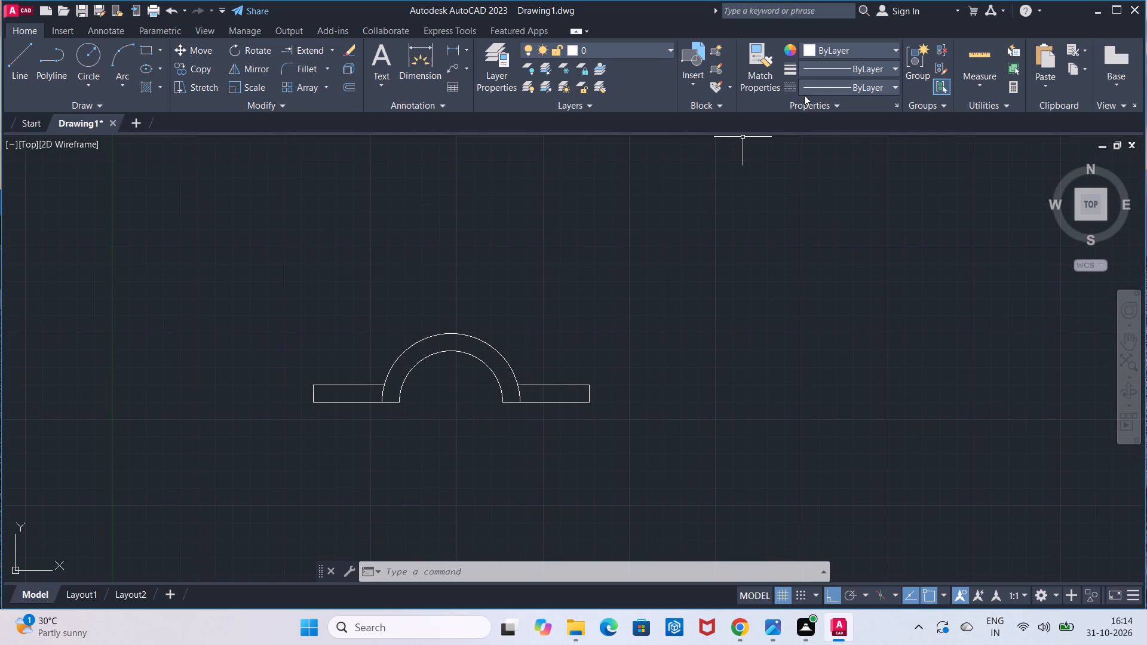
pyautogui.click(844, 92)
pyautogui.click(842, 155)
pyautogui.click(712, 192)
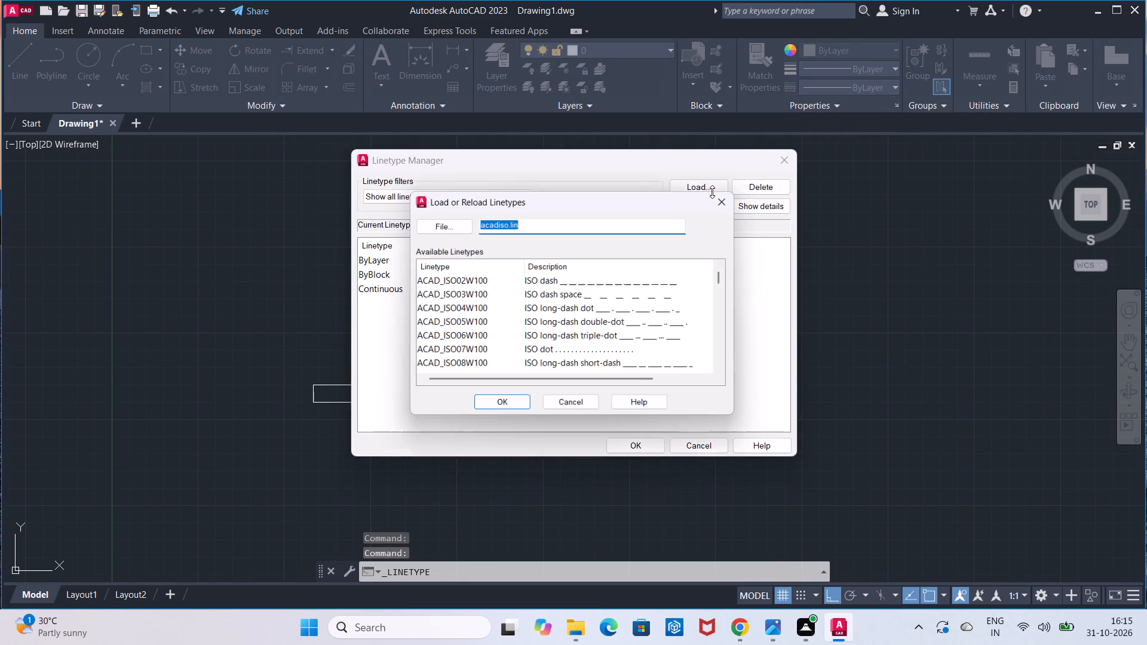
pyautogui.scroll(-3, 668, 278)
pyautogui.scroll(1, 668, 278)
pyautogui.scroll(-1, 668, 278)
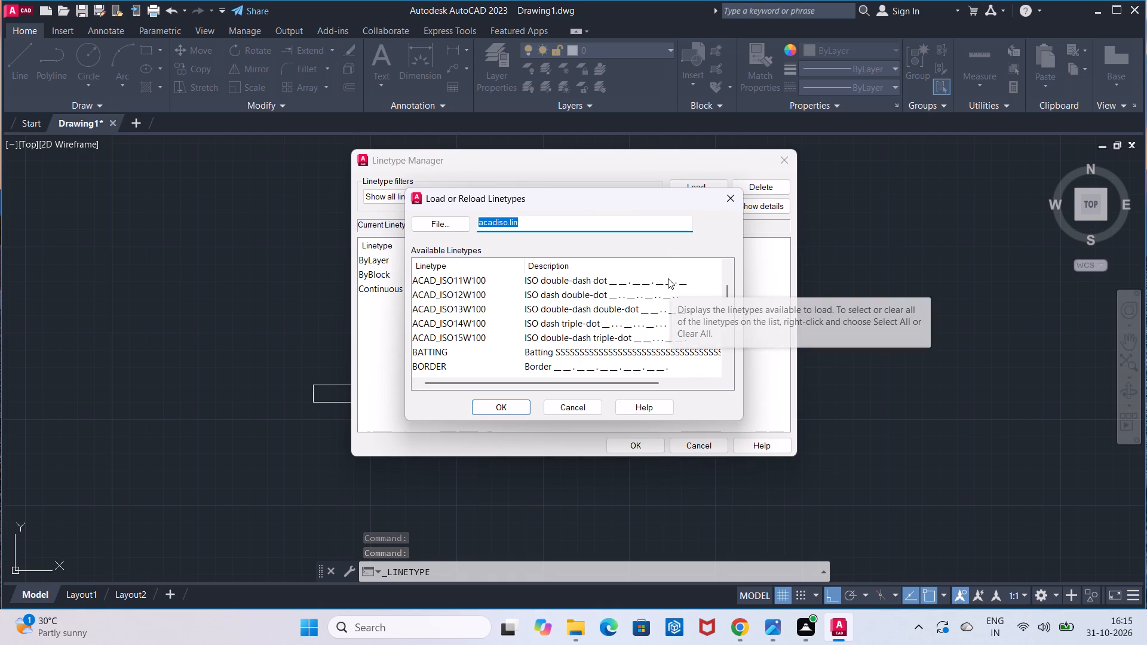
pyautogui.scroll(1, 668, 278)
pyautogui.scroll(-3, 668, 278)
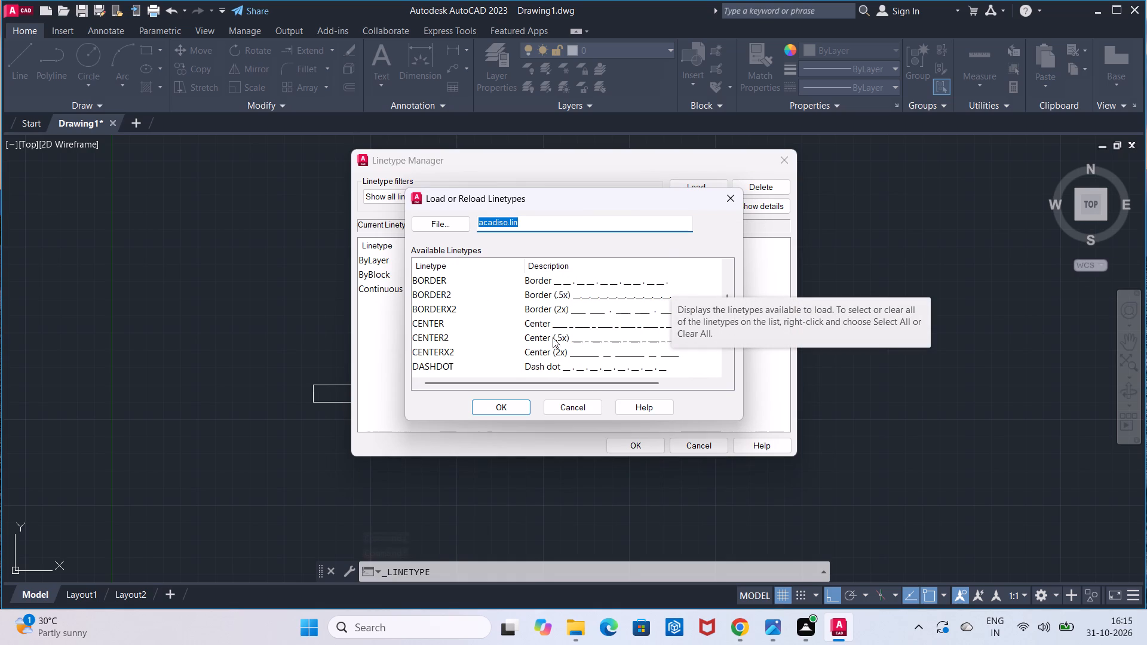
pyautogui.click(544, 342)
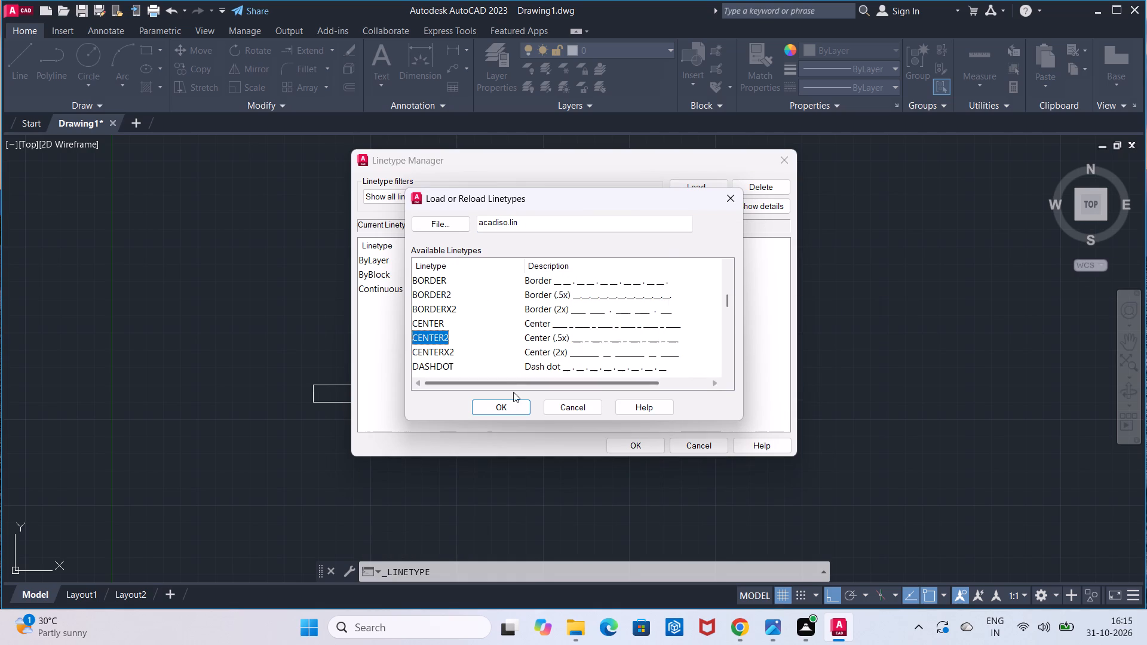
pyautogui.click(507, 407)
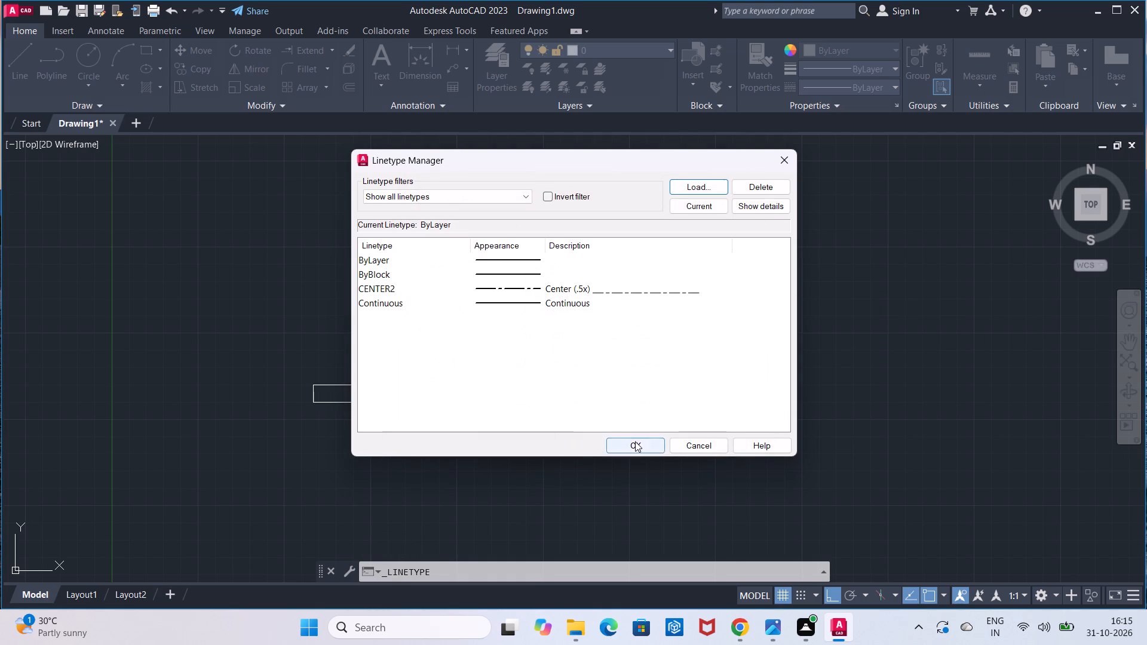
pyautogui.click(635, 441)
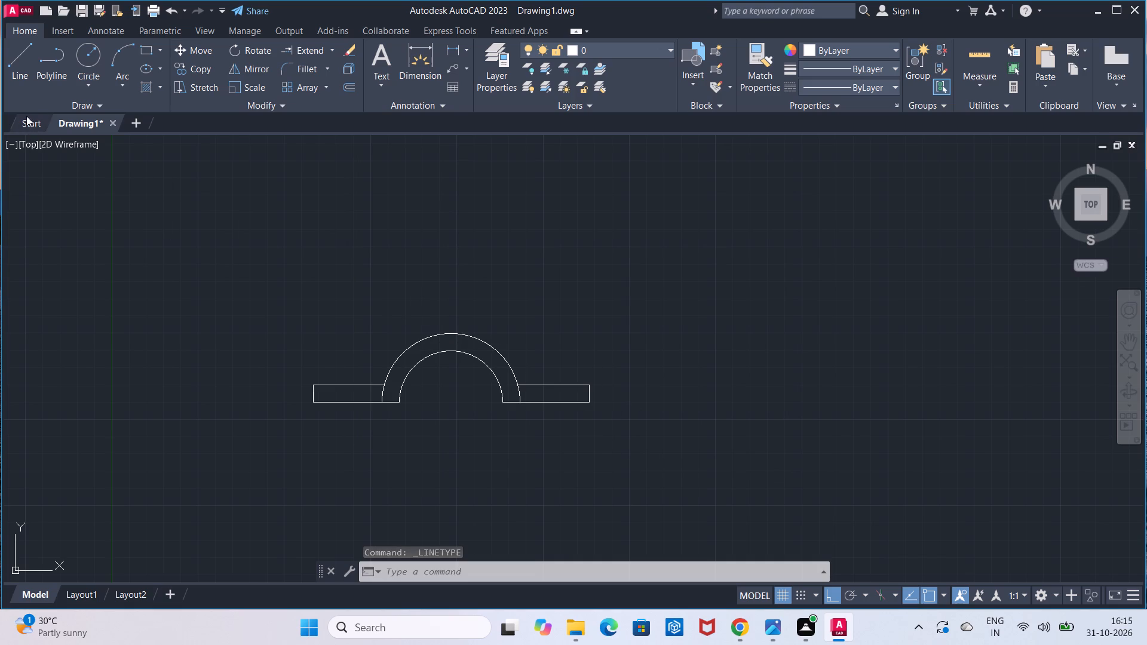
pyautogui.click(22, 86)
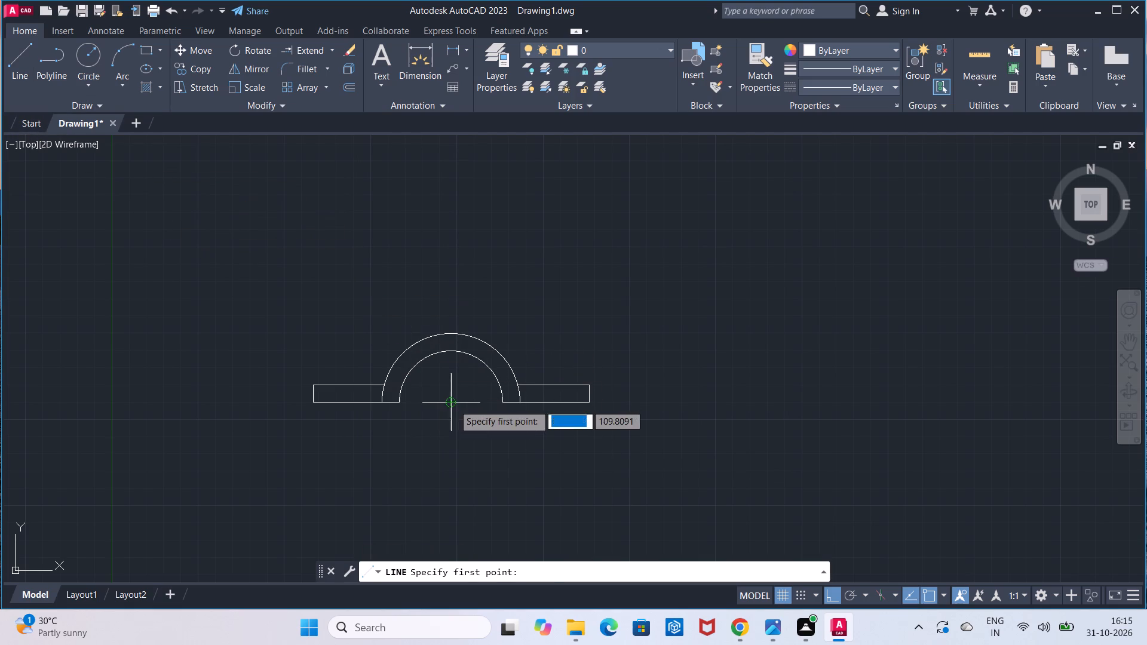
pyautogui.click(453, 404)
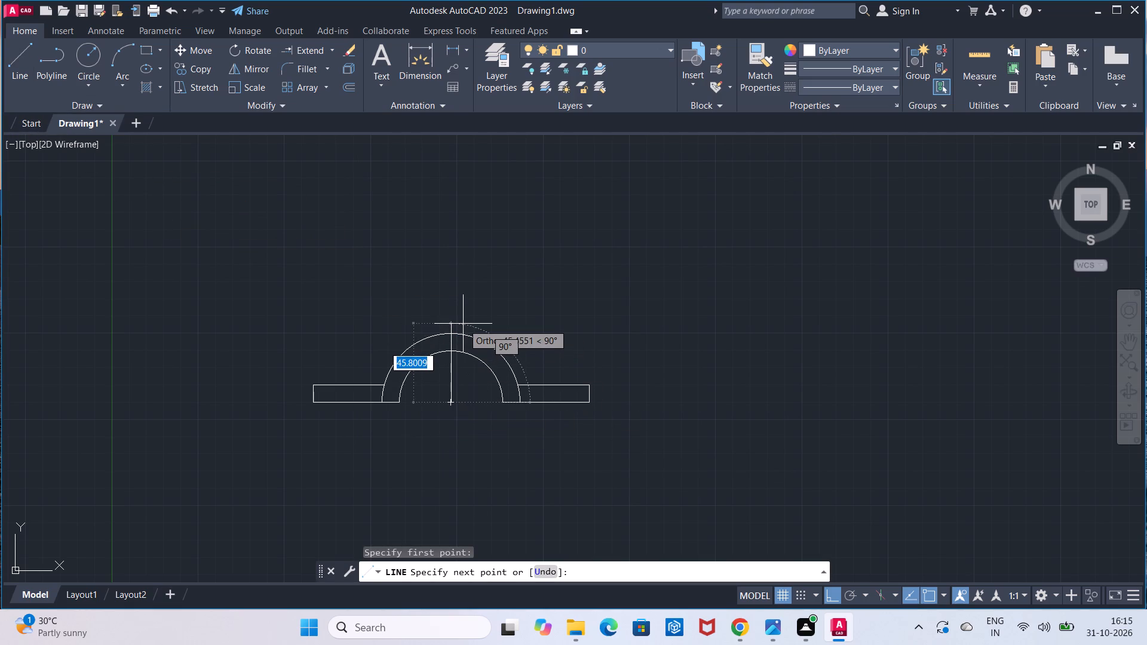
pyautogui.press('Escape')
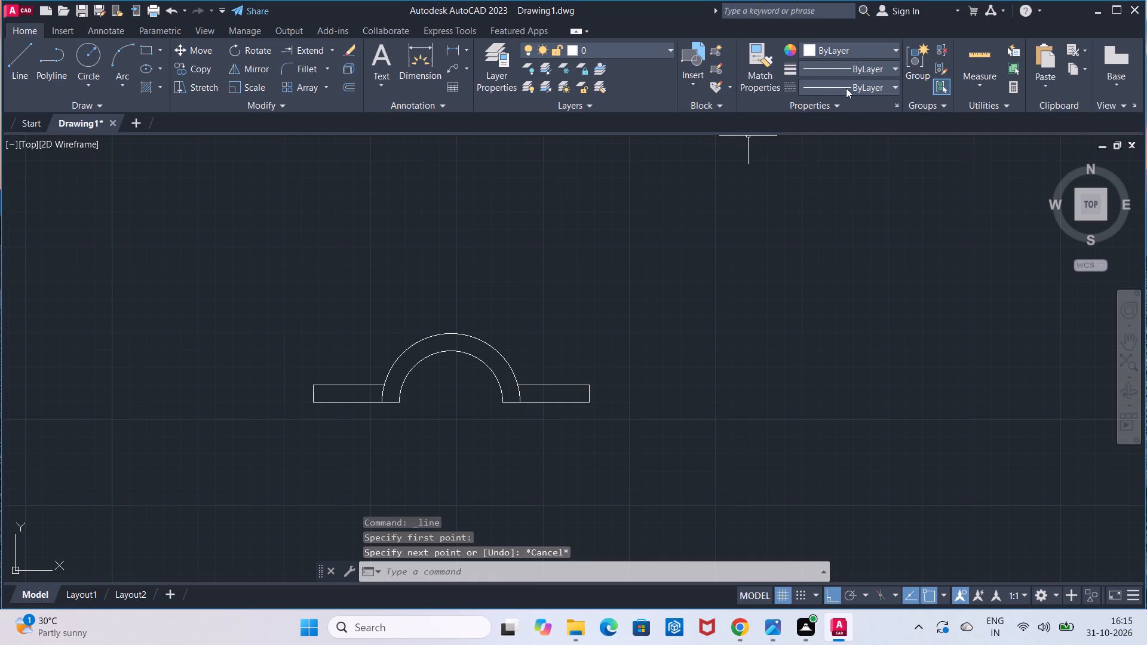
# Make CENTER2 the current linetype and start a centre line at the half ring's centre point.
pyautogui.click(846, 88)
pyautogui.click(843, 137)
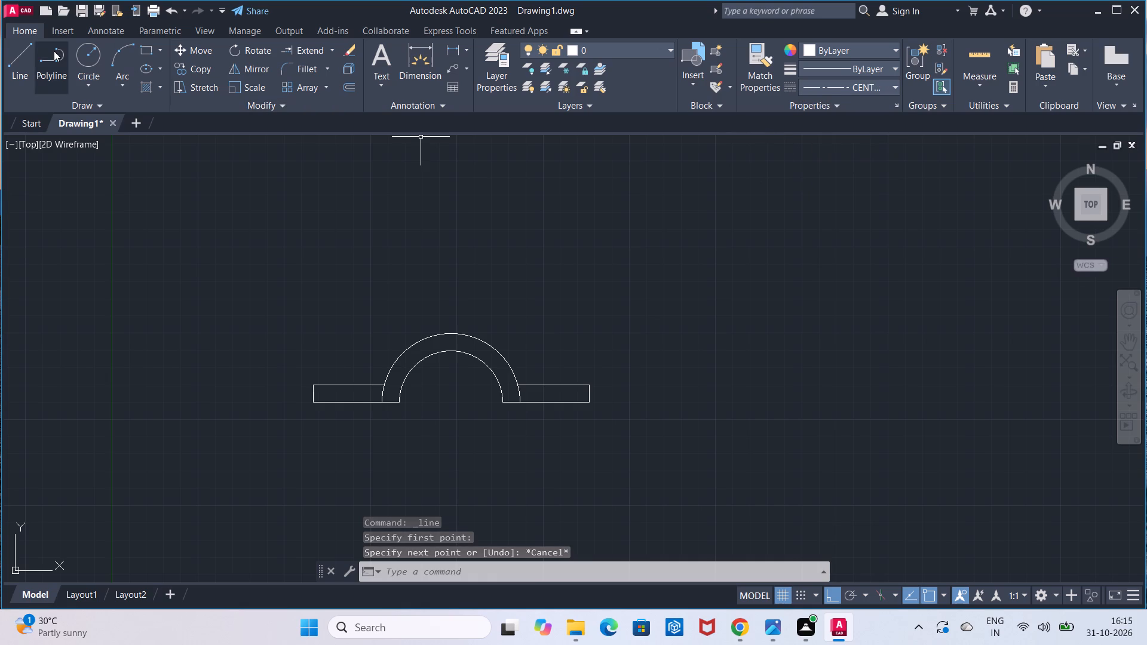
pyautogui.click(29, 59)
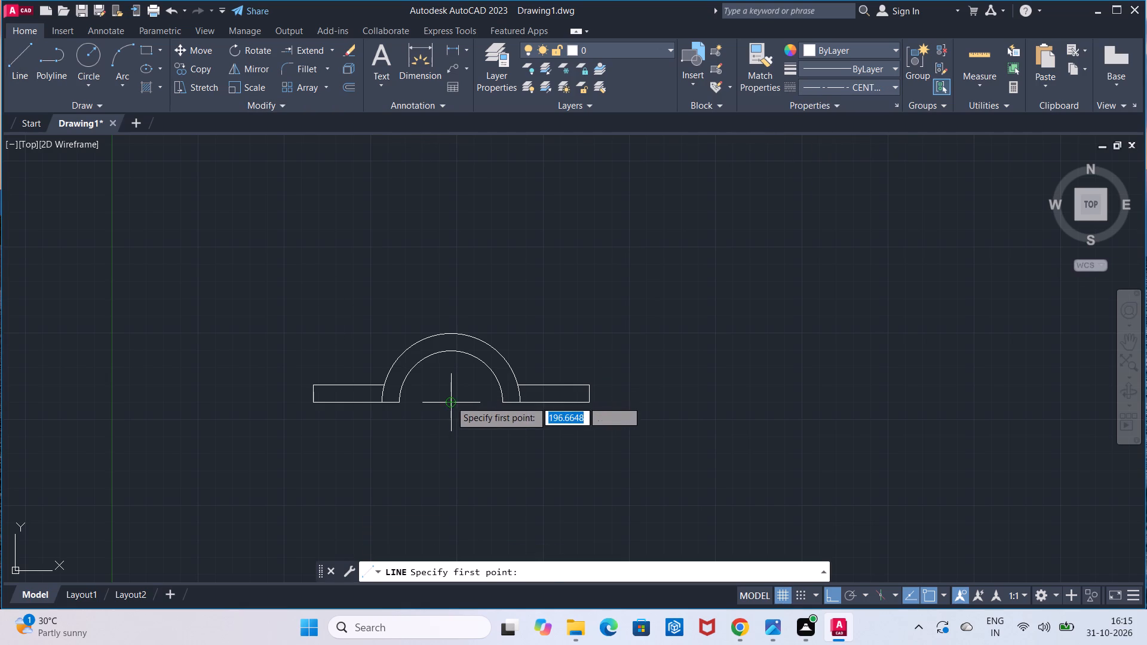
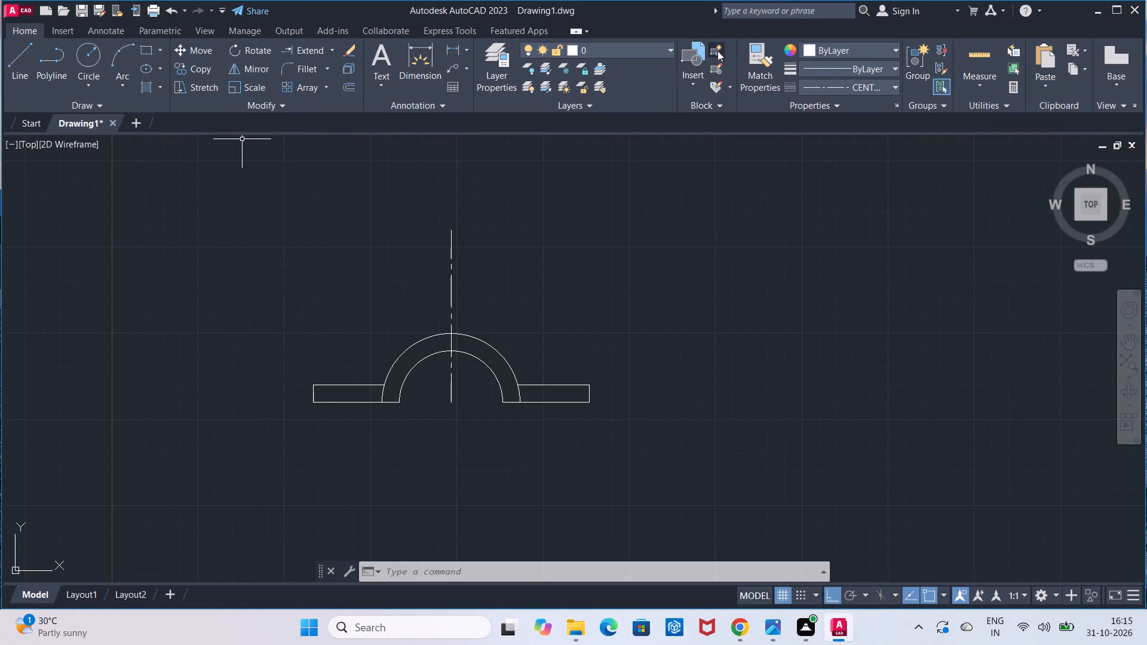
# Make ByLayer the current linetype and draw a circle of radius 25 centred on the upper end of the vertical centre line.
pyautogui.click(815, 90)
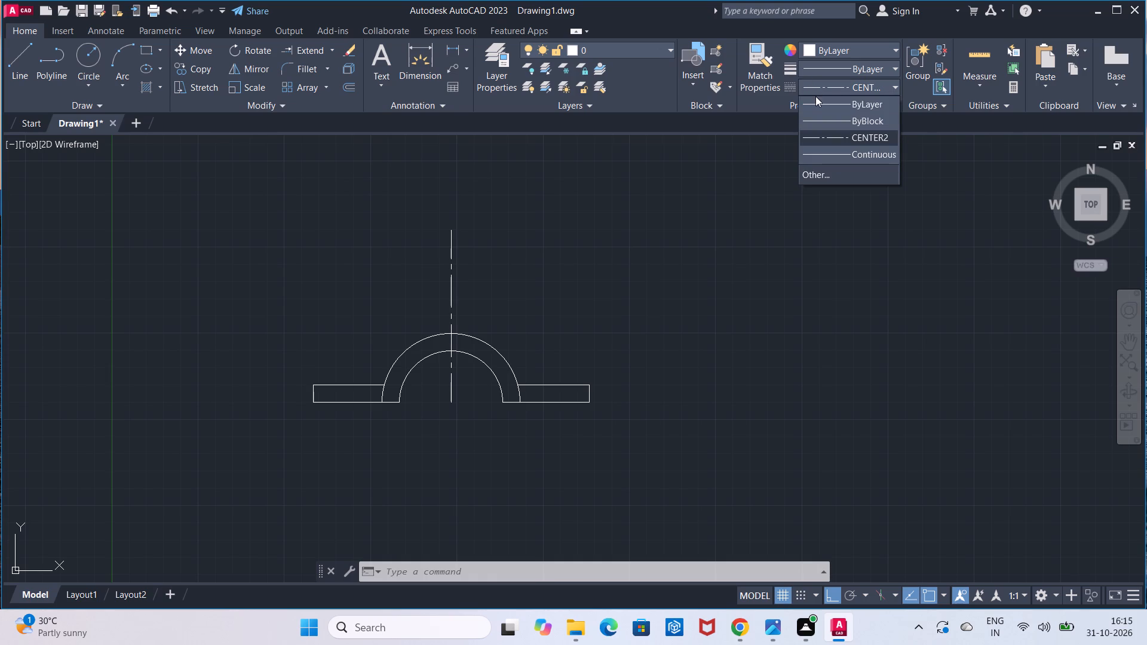
pyautogui.click(820, 103)
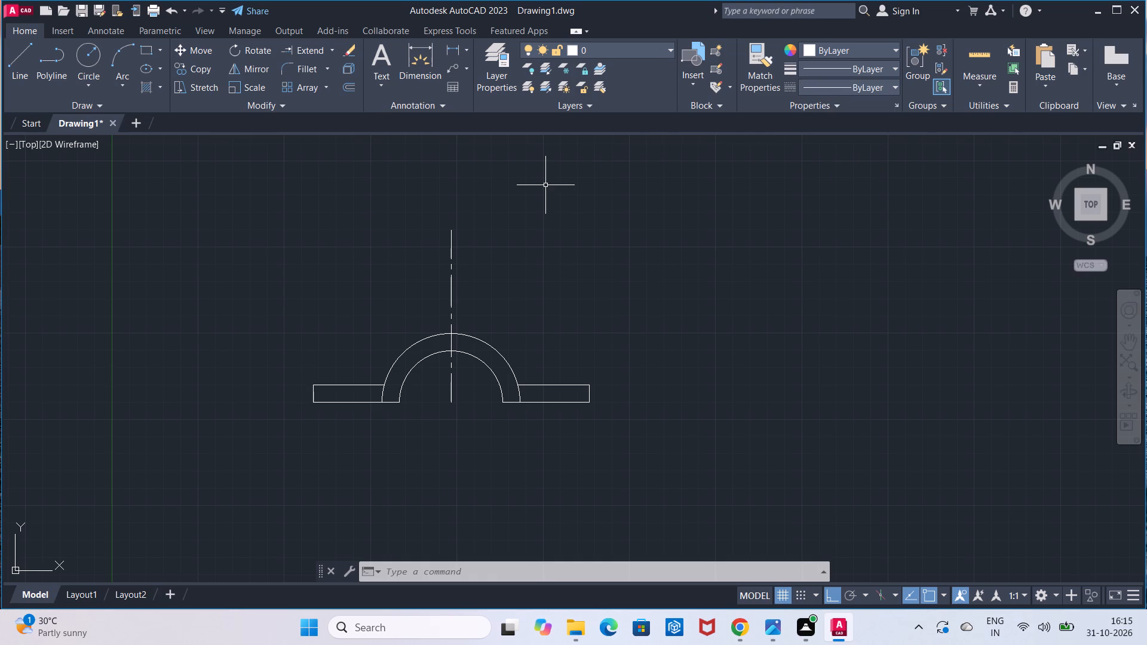
pyautogui.click(20, 64)
pyautogui.click(82, 54)
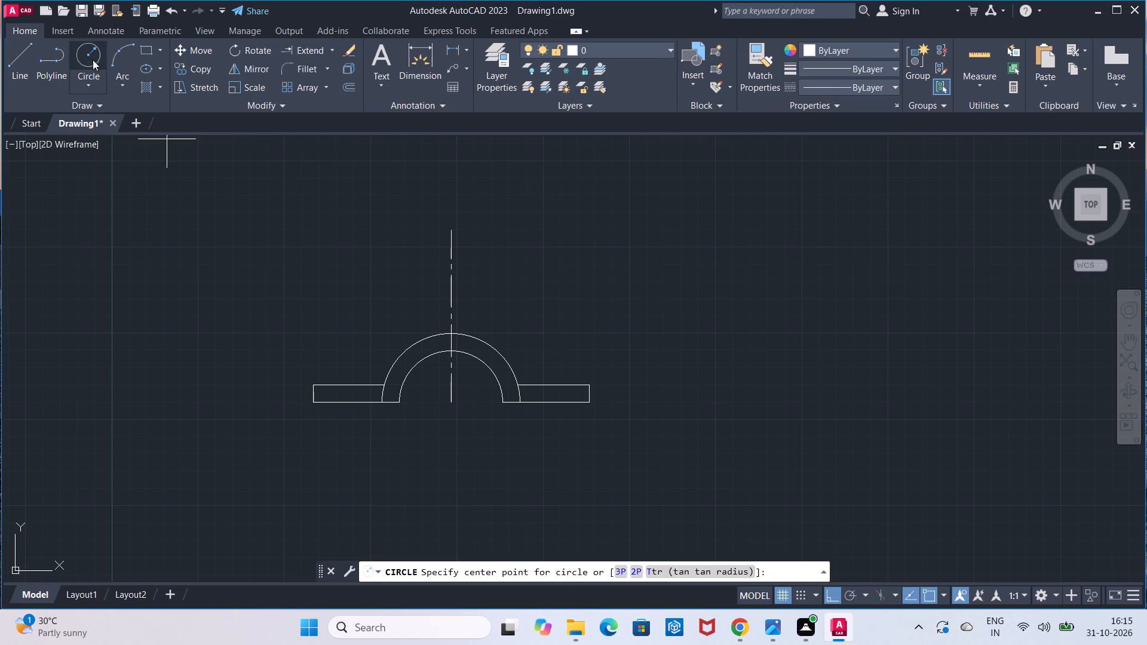
pyautogui.click(453, 231)
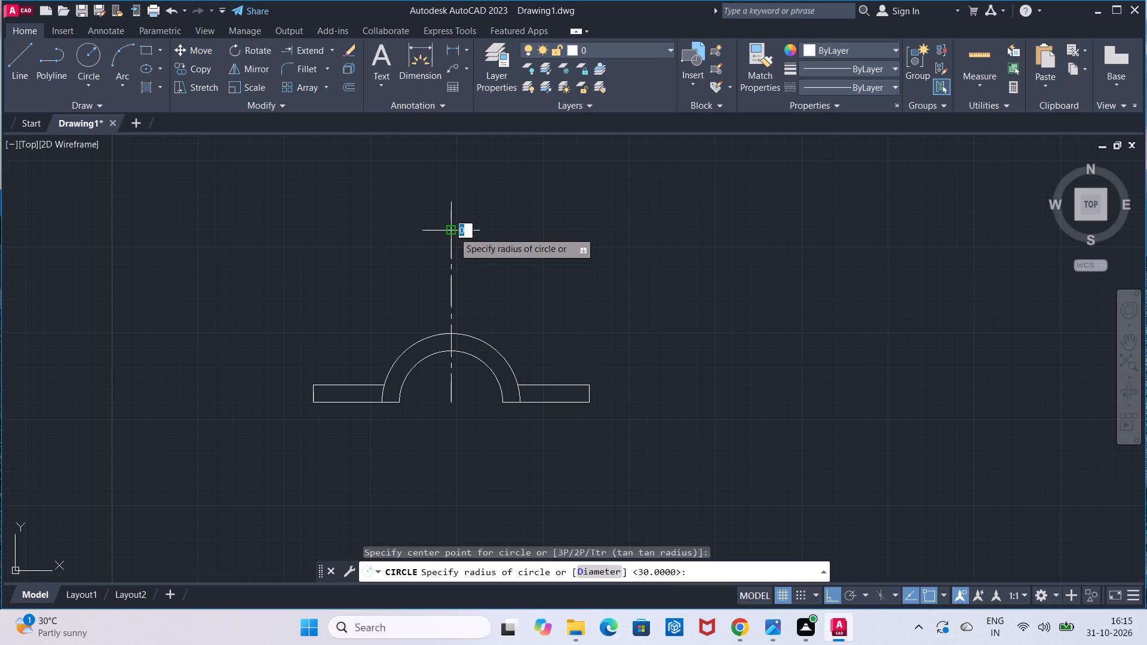
pyautogui.write('25')
pyautogui.press('Return')
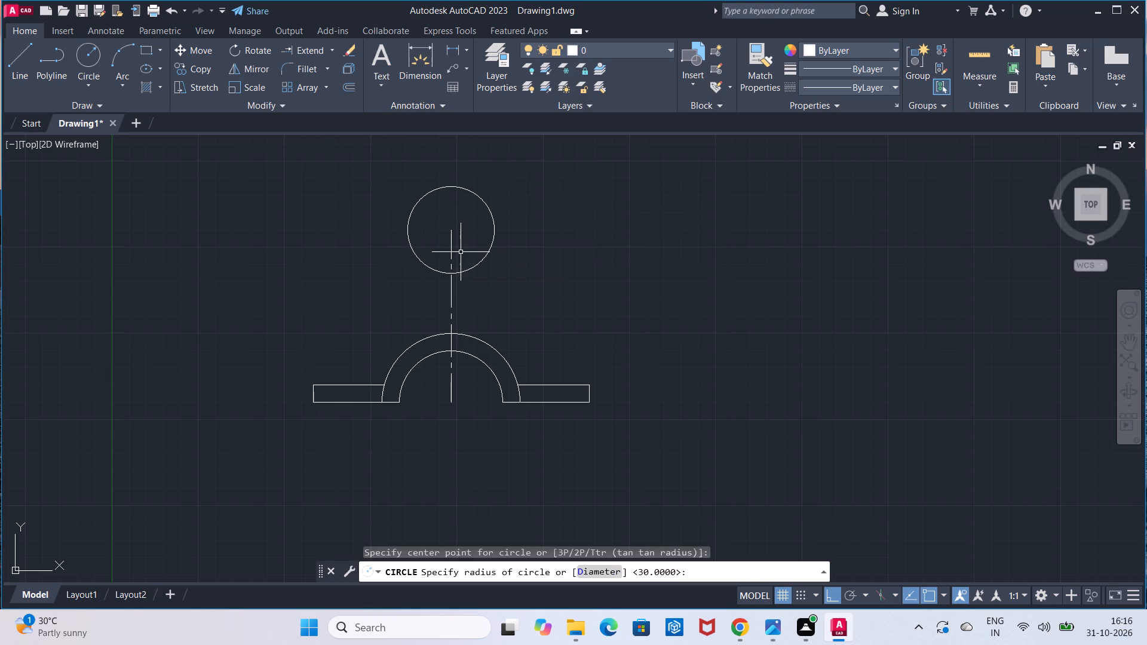
# Draw a concentric circle of radius 15 inside the radius 25 circle.
pyautogui.click(96, 63)
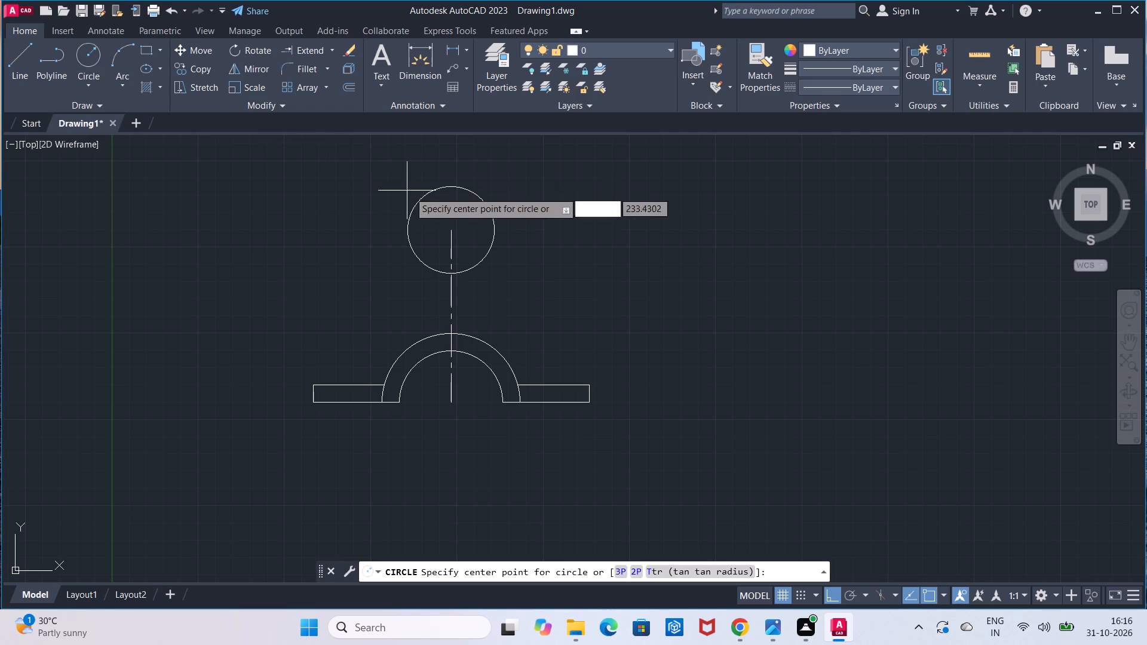
pyautogui.click(452, 231)
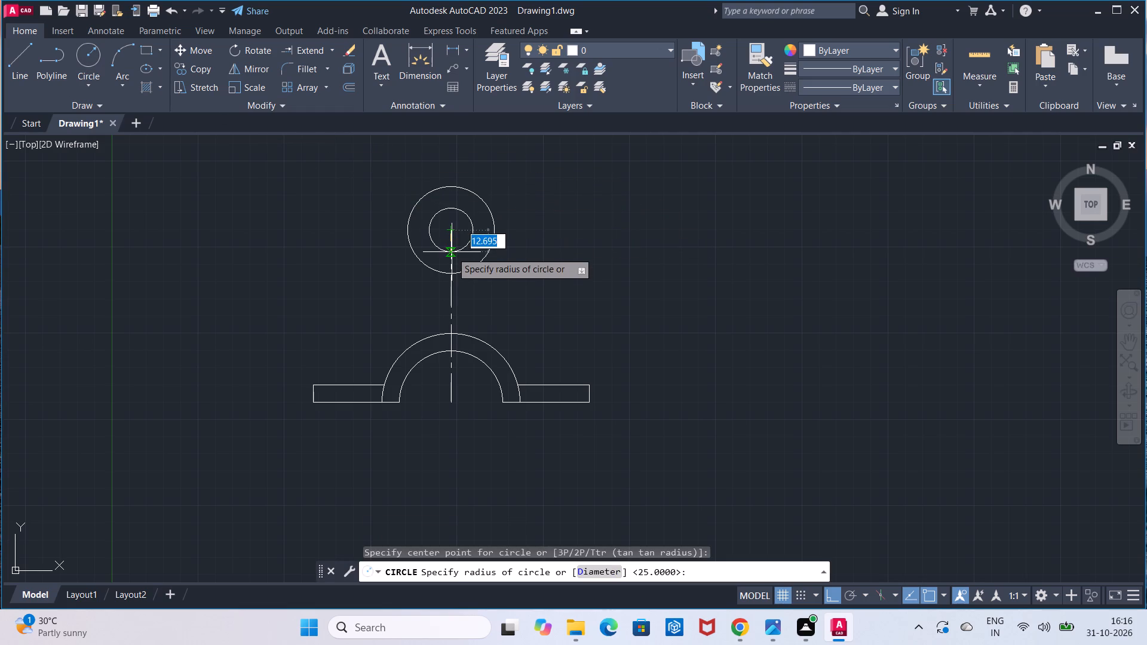
pyautogui.write('15')
pyautogui.press('Return')
pyautogui.press('Escape')
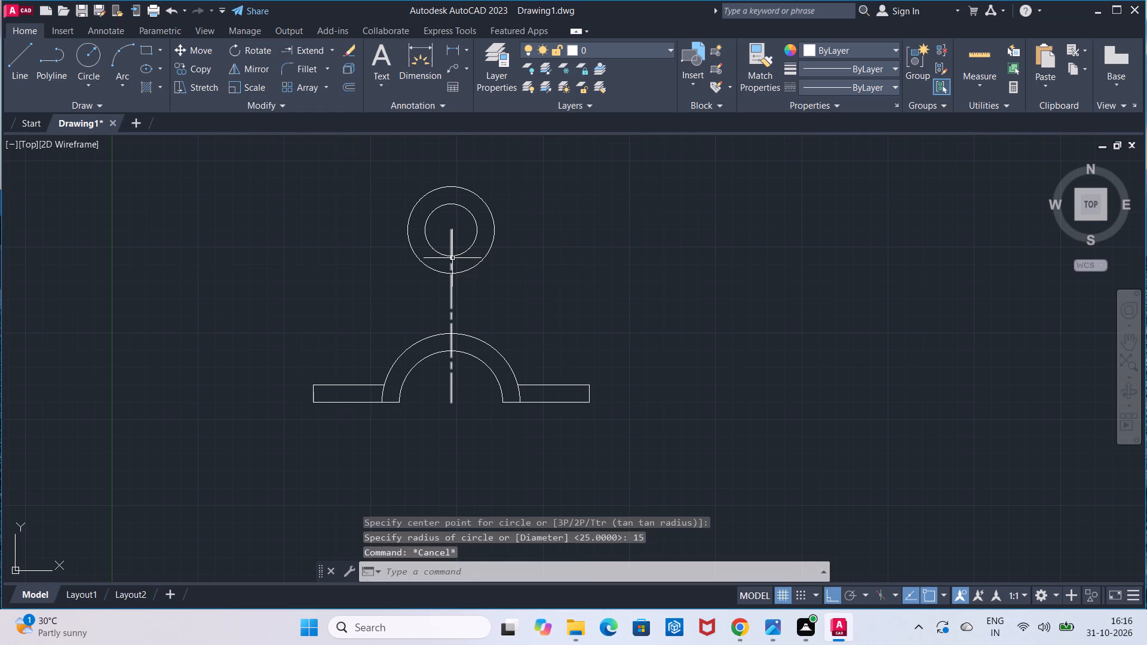
# Draw two horizontal lines from the circles' common centre to the left and right quadrants of the outer circle.
pyautogui.scroll(1, 452, 258)
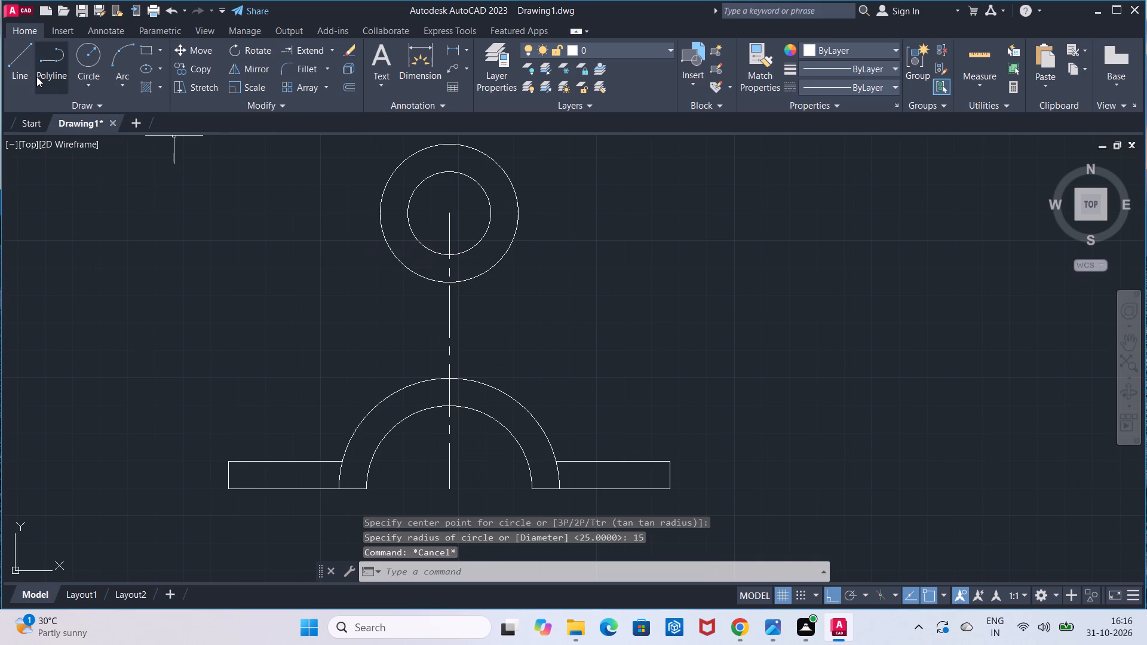
pyautogui.click(29, 73)
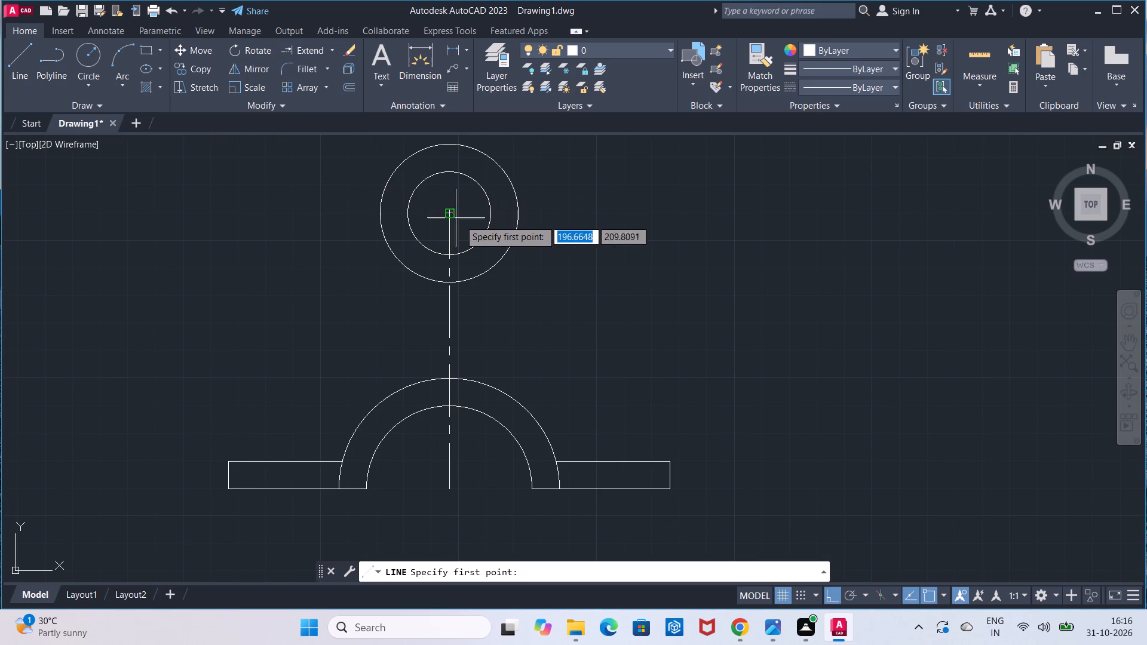
pyautogui.click(447, 213)
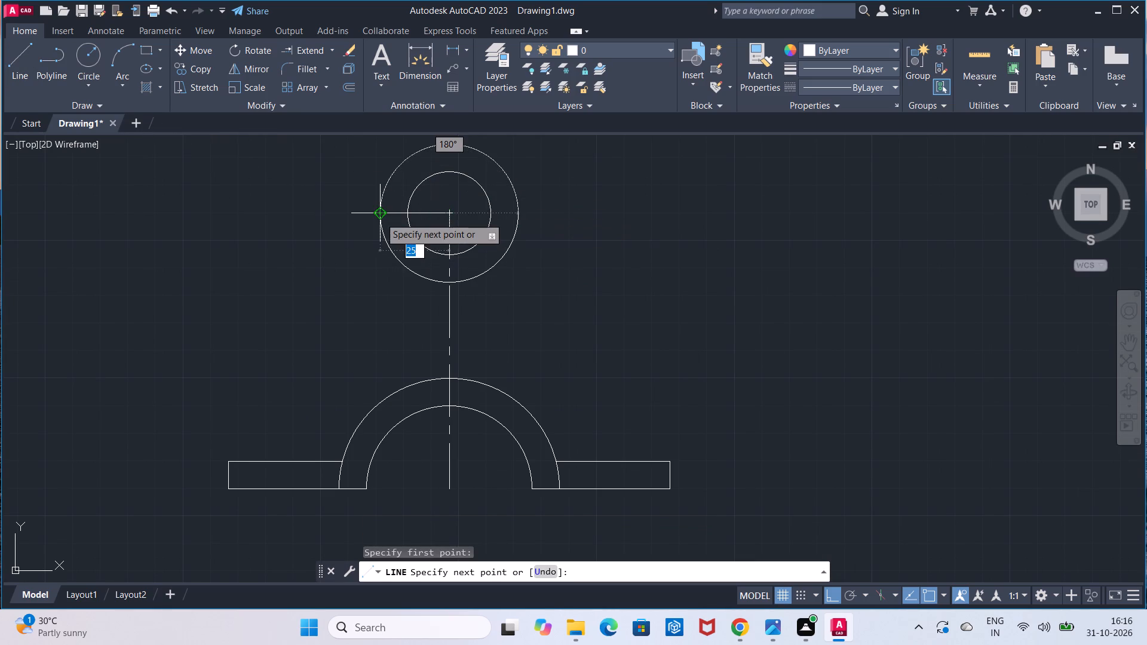
pyautogui.click(380, 217)
pyautogui.press('Escape')
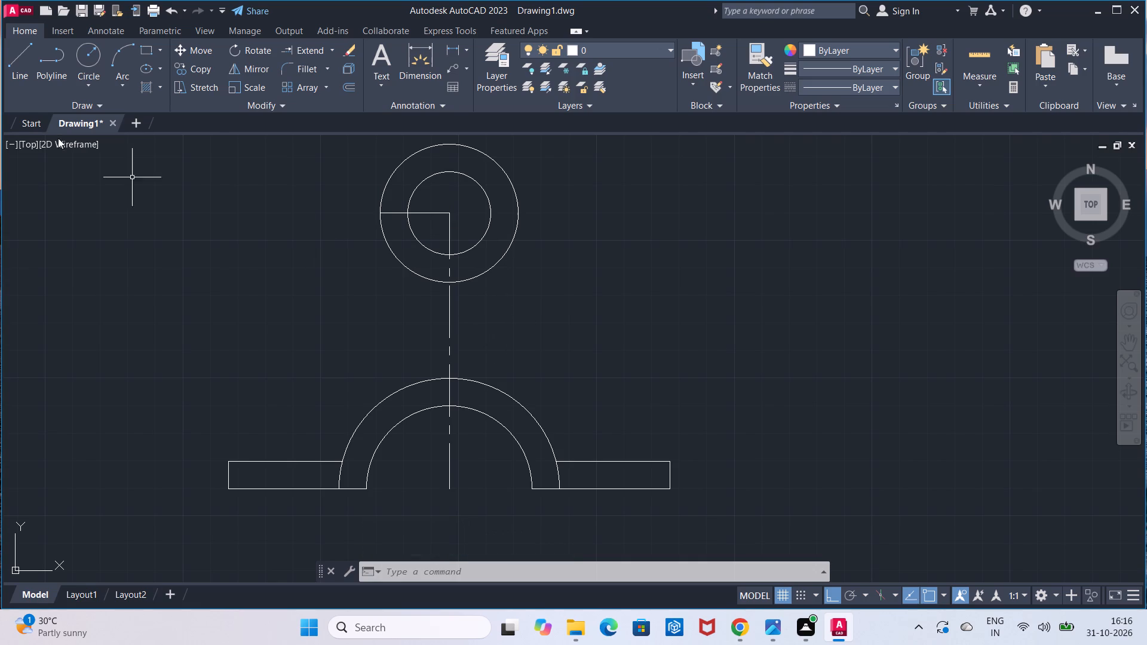
pyautogui.click(23, 84)
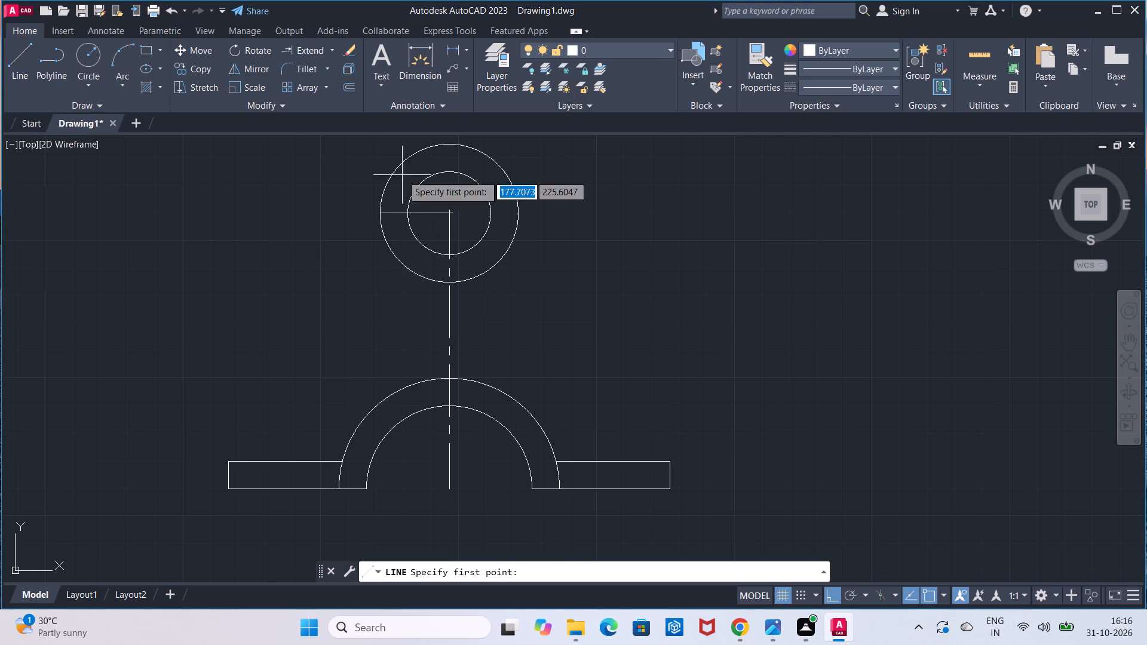
pyautogui.click(450, 214)
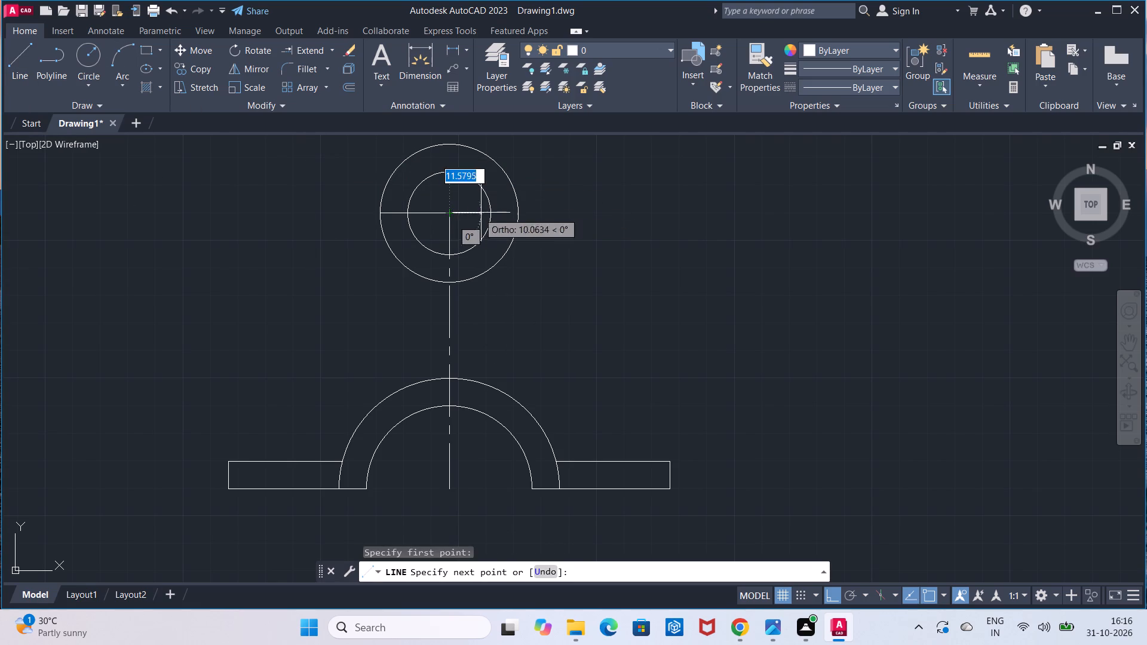
pyautogui.click(517, 209)
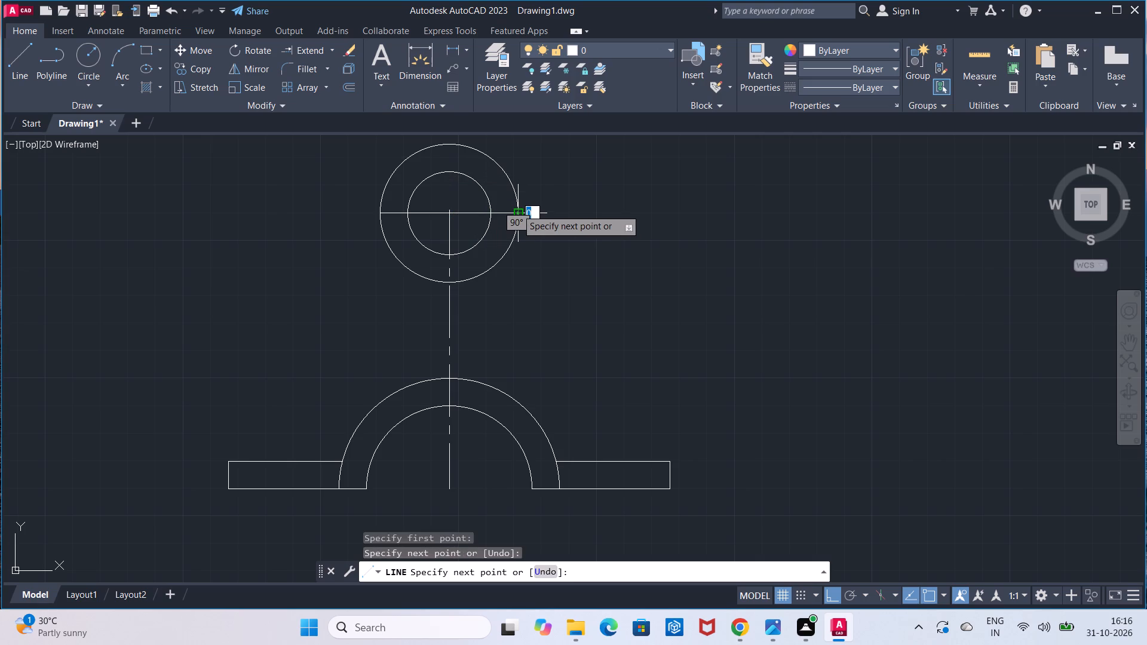
pyautogui.press('Escape')
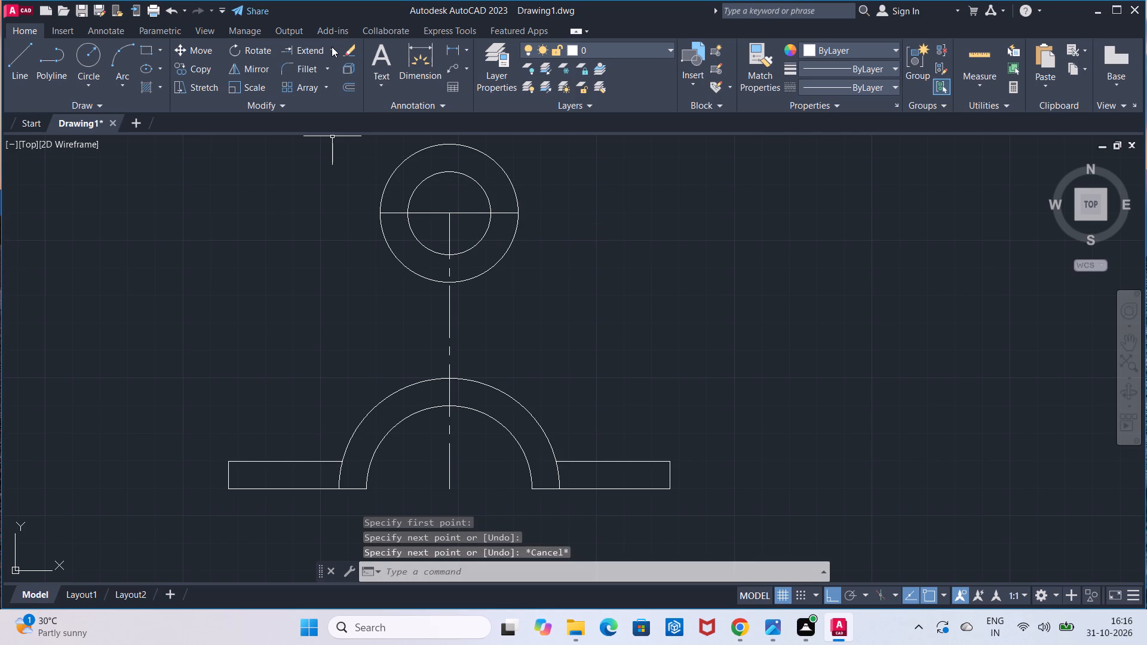
# Trim away the upper halves of both circles and the horizontal lines inside the inner circle, leaving a lower half ring.
pyautogui.click(332, 47)
pyautogui.click(333, 87)
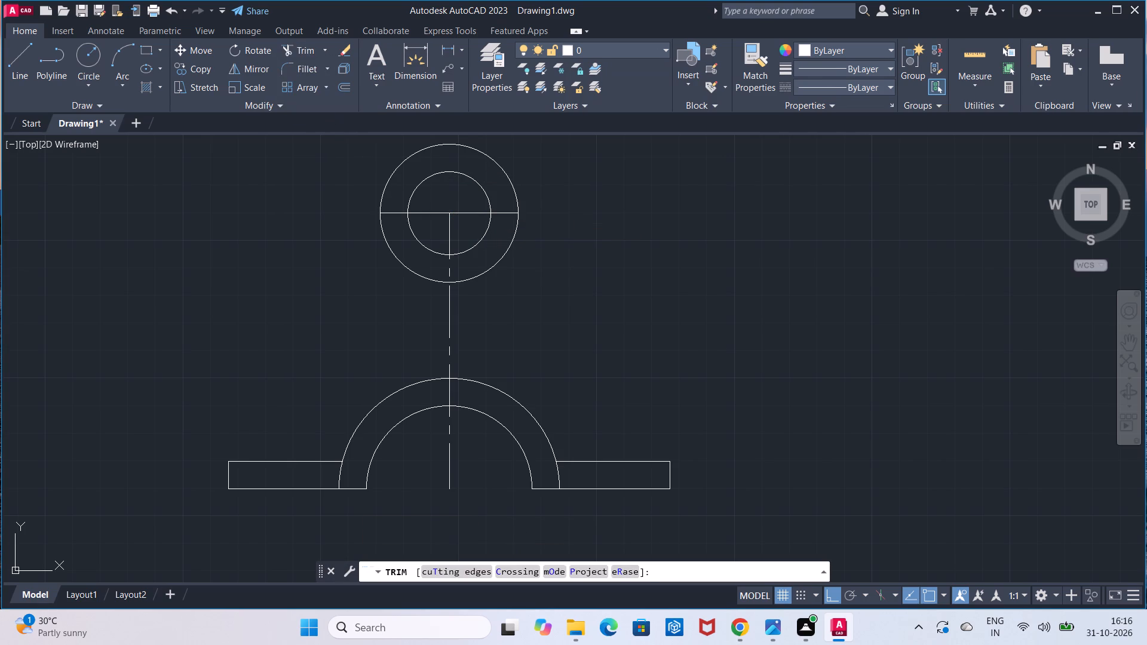
pyautogui.moveTo(329, 152); pyautogui.dragTo(456, 185)
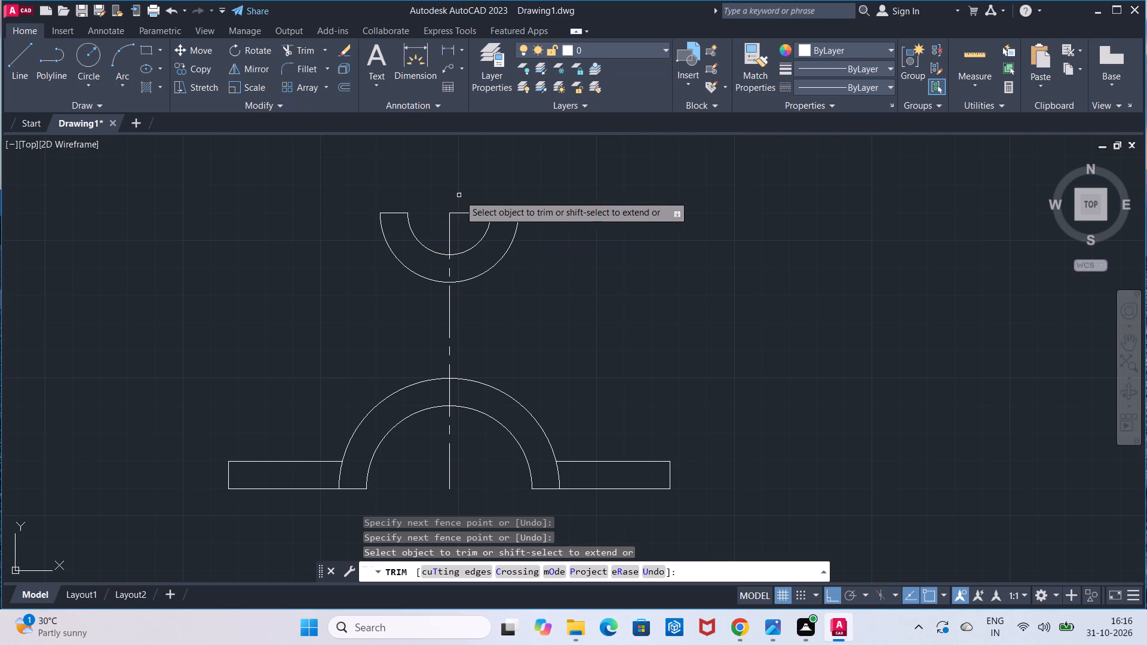
pyautogui.moveTo(459, 196); pyautogui.dragTo(461, 219)
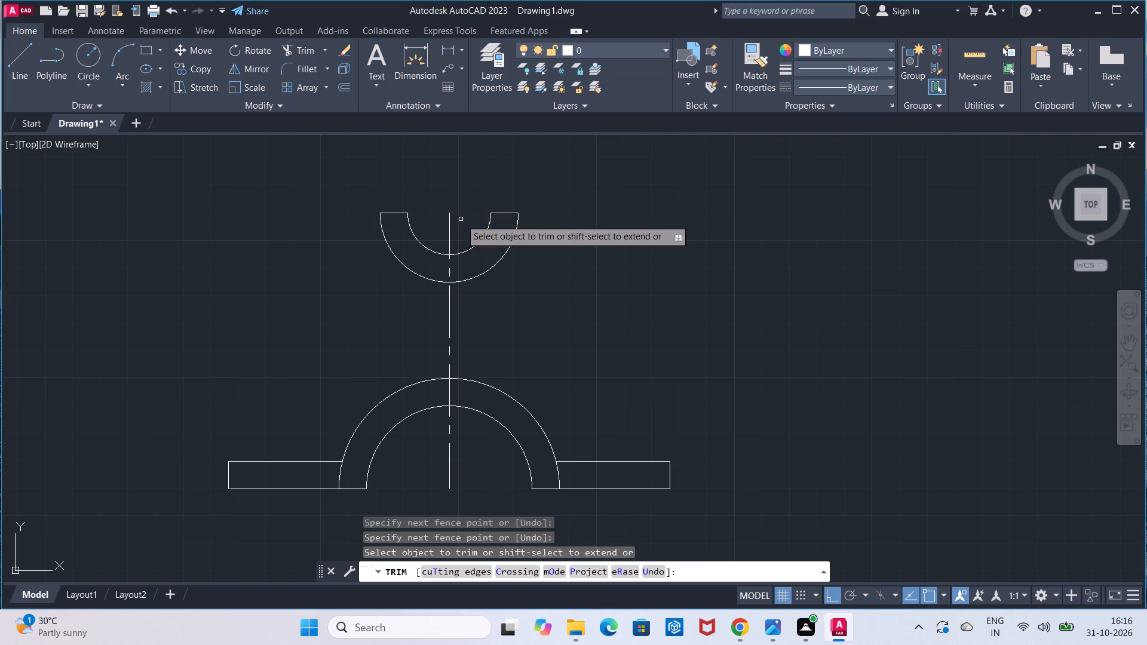
pyautogui.press('Escape')
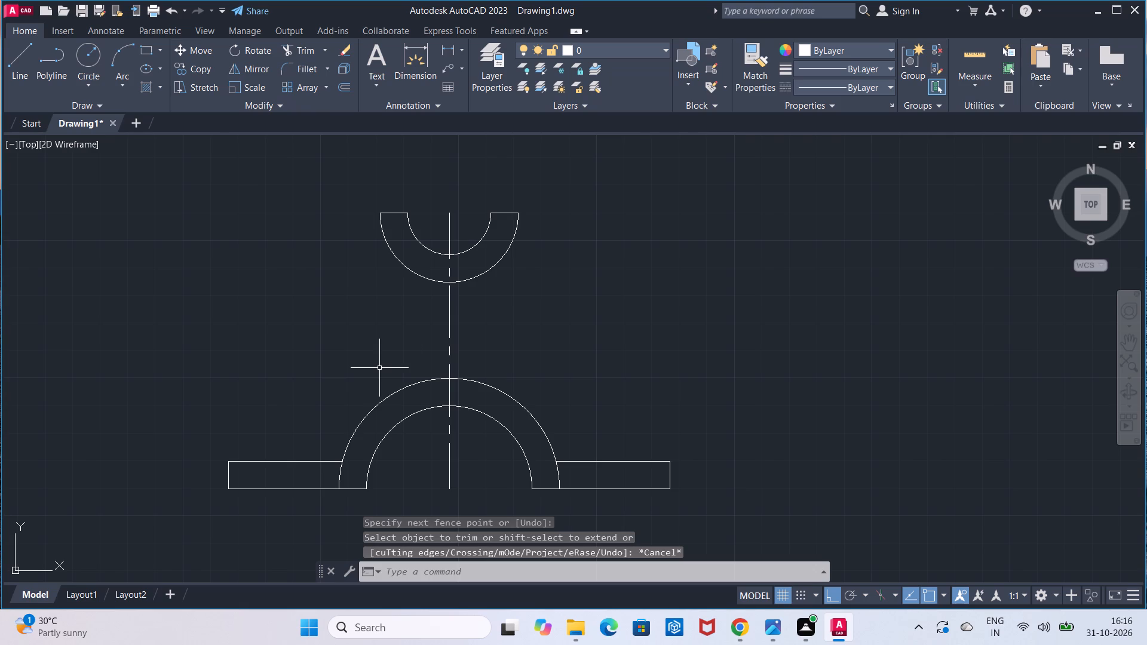
# Trim the vertical centre line within both half rings, keeping only the portion between their outer arcs.
pyautogui.moveTo(379, 368); pyautogui.dragTo(390, 317, button='middle')
pyautogui.scroll(1, 379, 368)
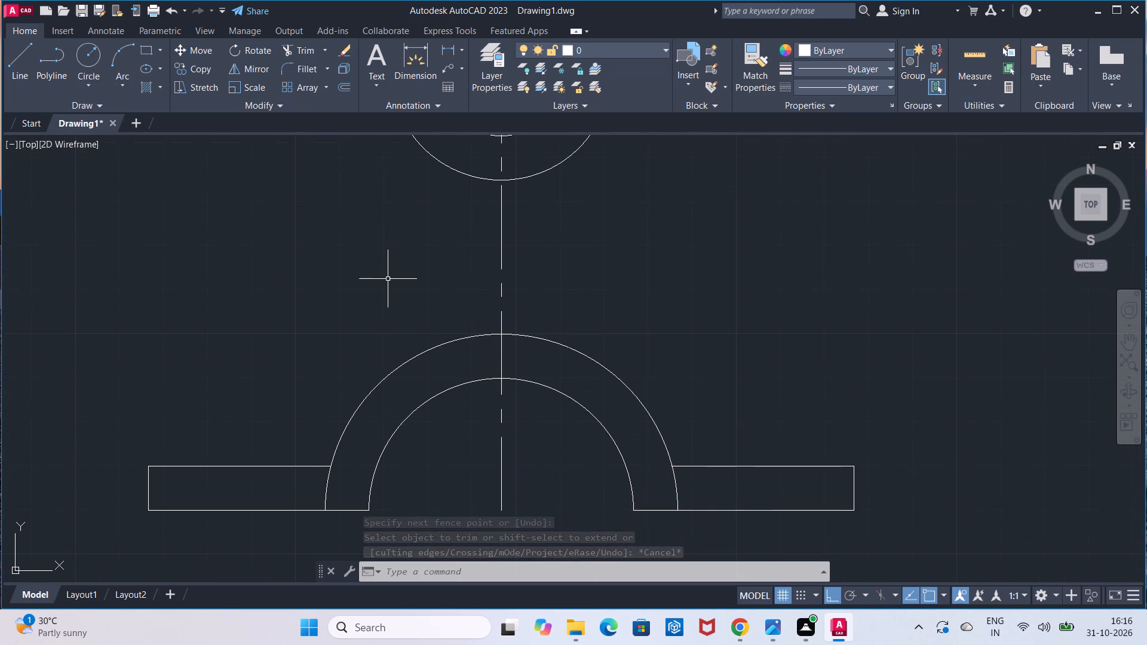
pyautogui.scroll(-1, 387, 271)
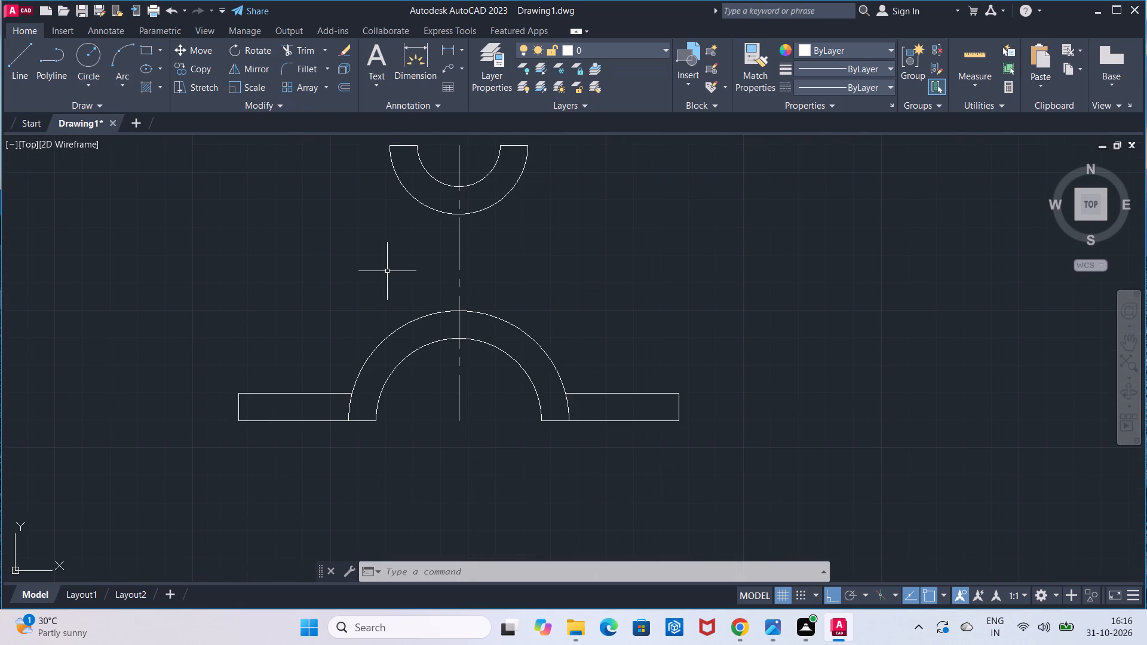
pyautogui.click(298, 43)
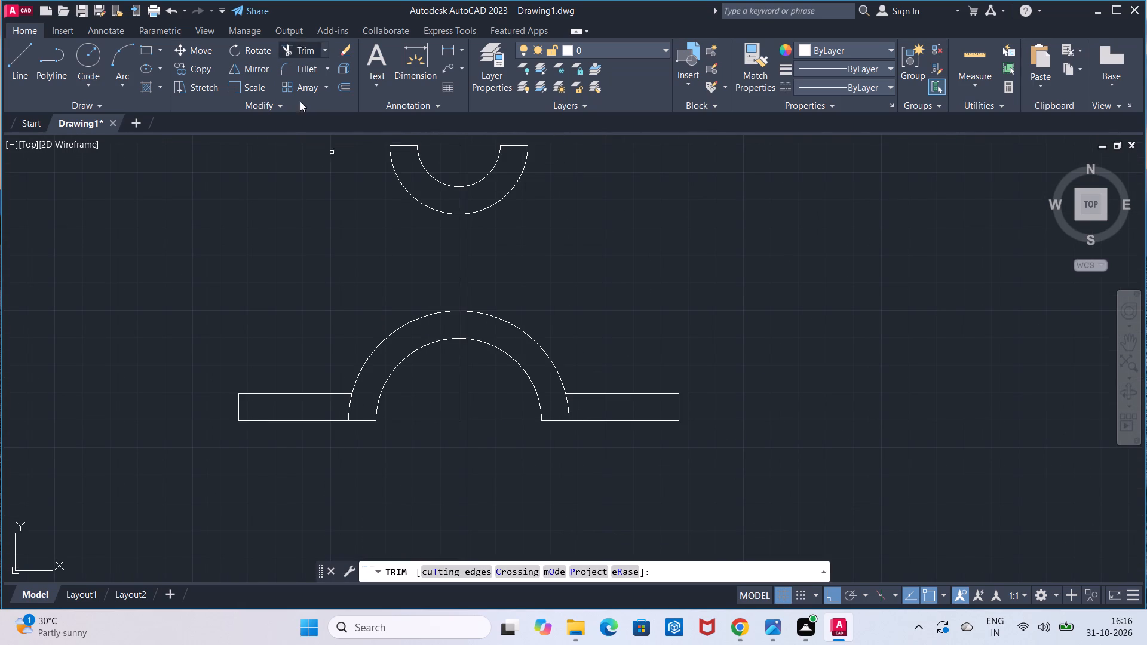
pyautogui.moveTo(441, 373); pyautogui.dragTo(461, 368)
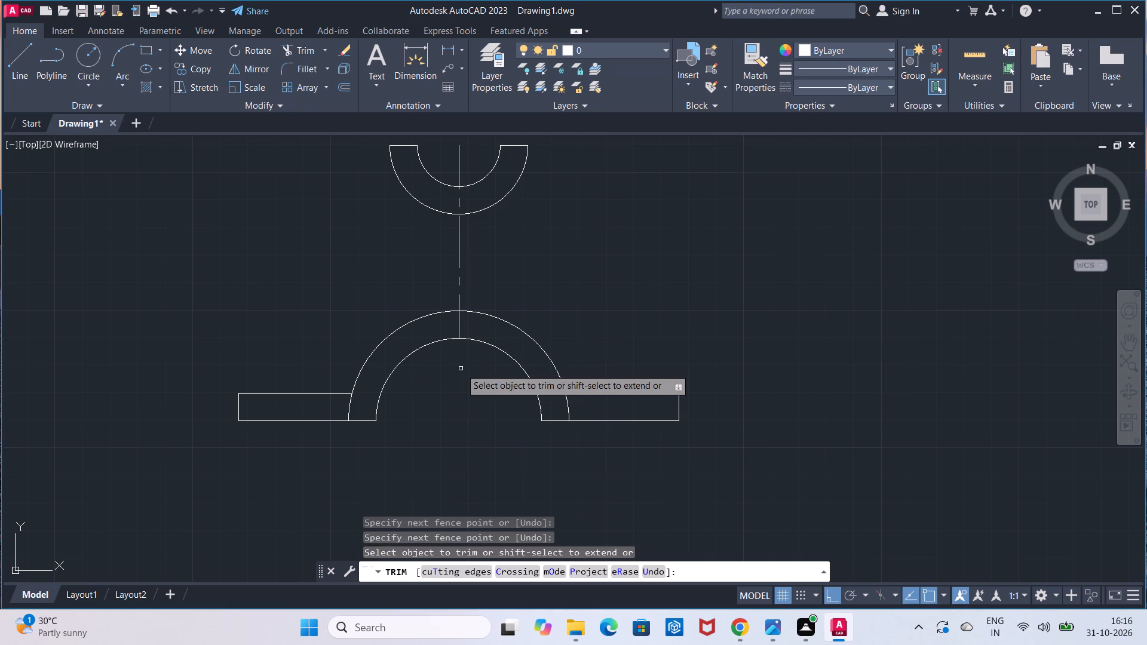
pyautogui.moveTo(440, 165); pyautogui.dragTo(458, 159)
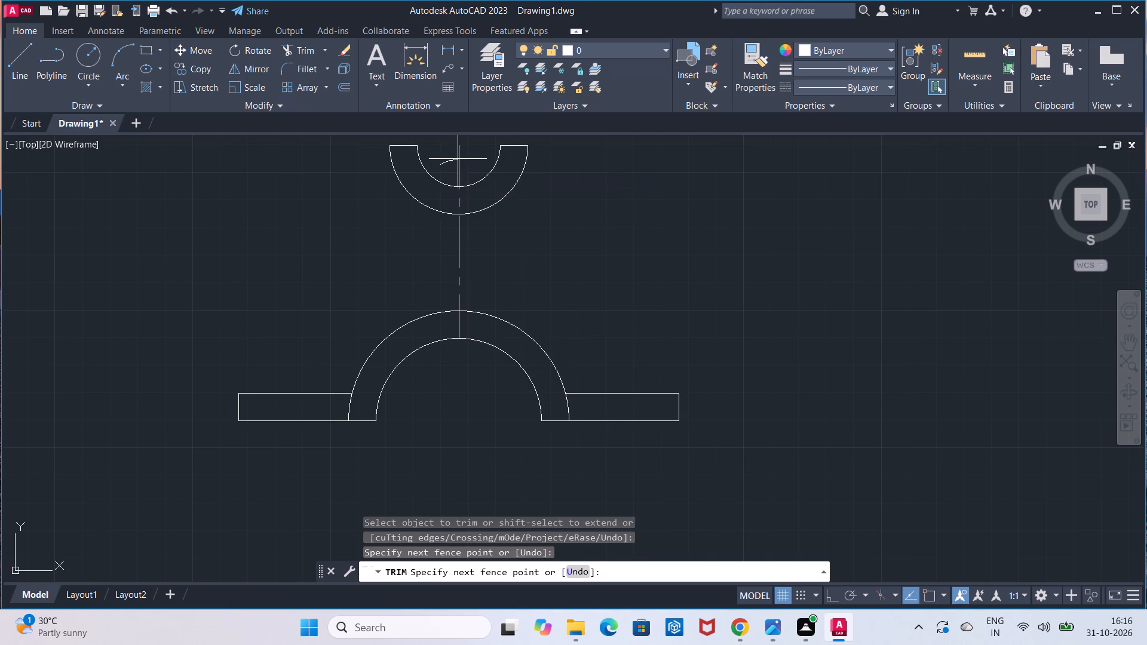
pyautogui.moveTo(458, 159); pyautogui.dragTo(462, 158)
pyautogui.press('Escape')
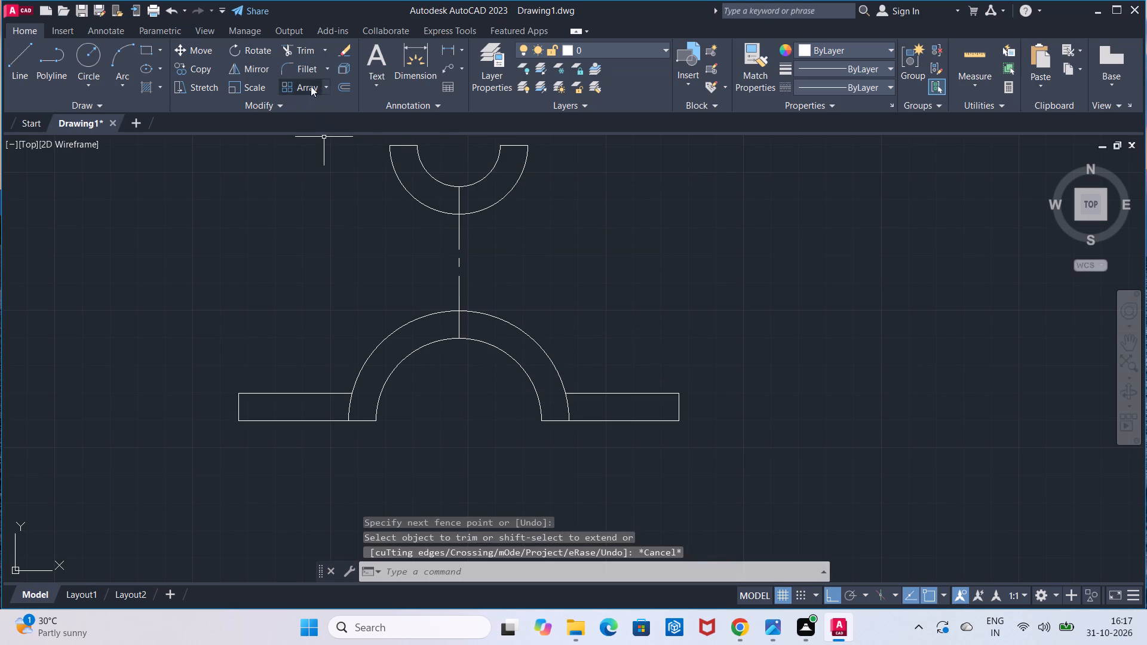
pyautogui.click(305, 47)
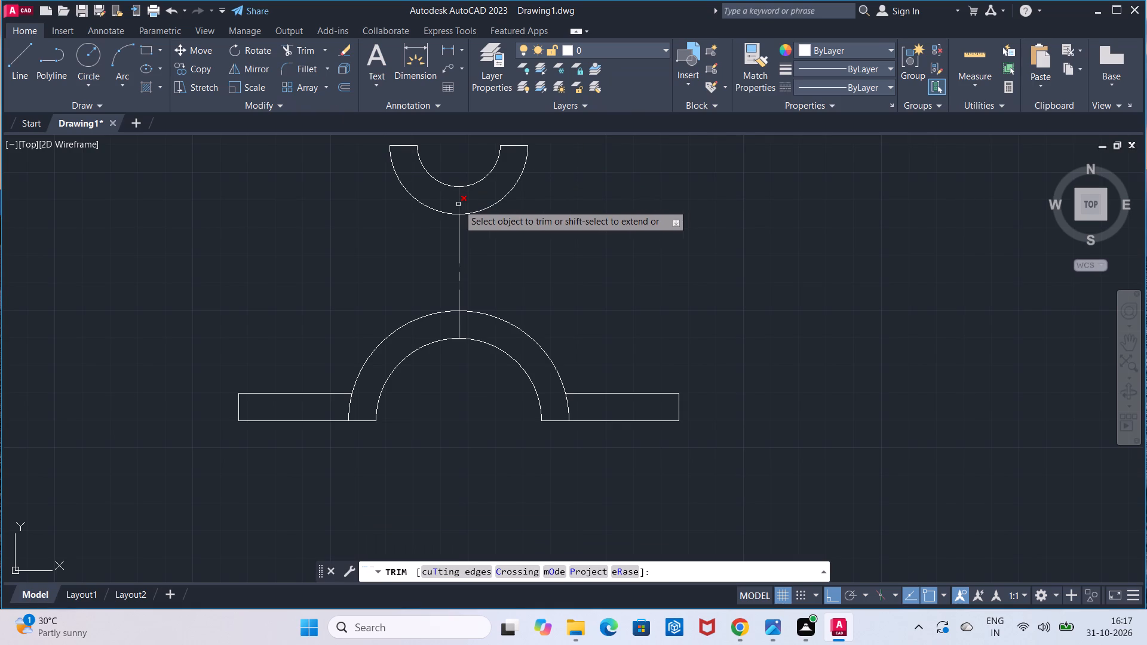
pyautogui.click(458, 204)
pyautogui.click(460, 318)
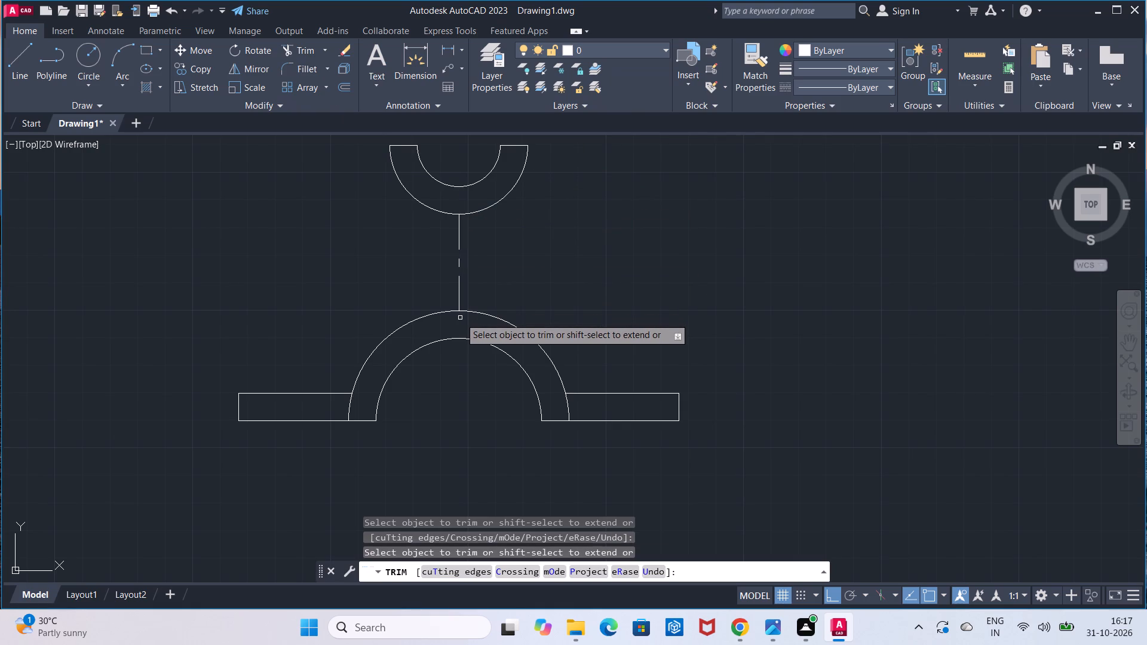
pyautogui.press('Escape')
# Draw vertical lines from where each flange's top line meets the lower half ring's outer arc down to the flange's bottom line.
pyautogui.click(20, 69)
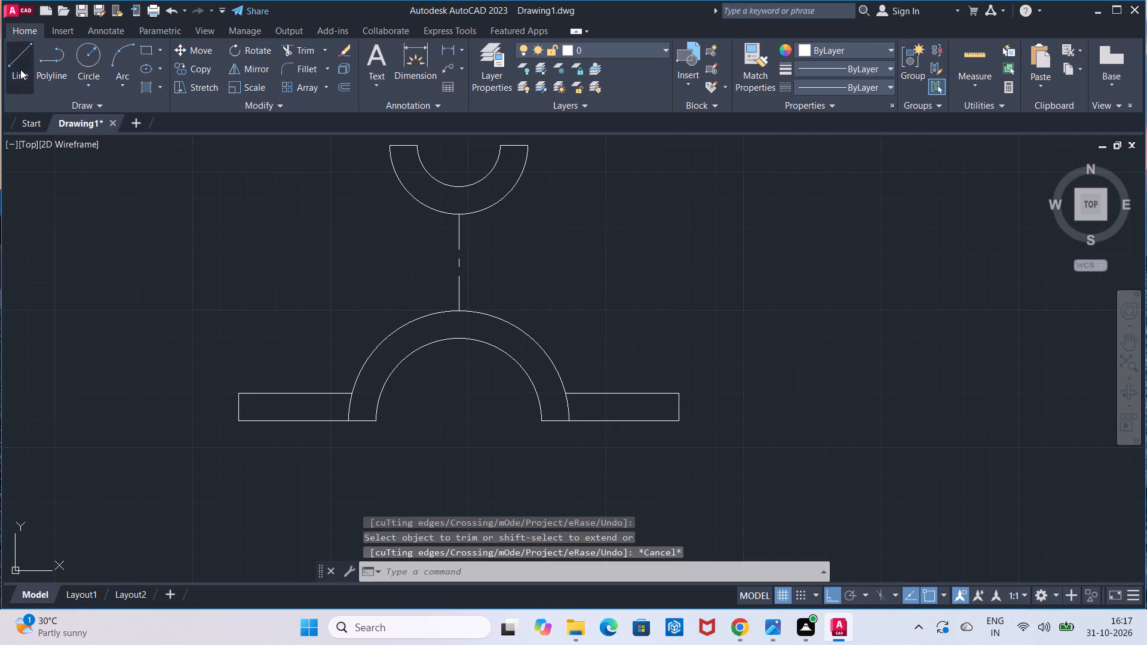
pyautogui.click(352, 394)
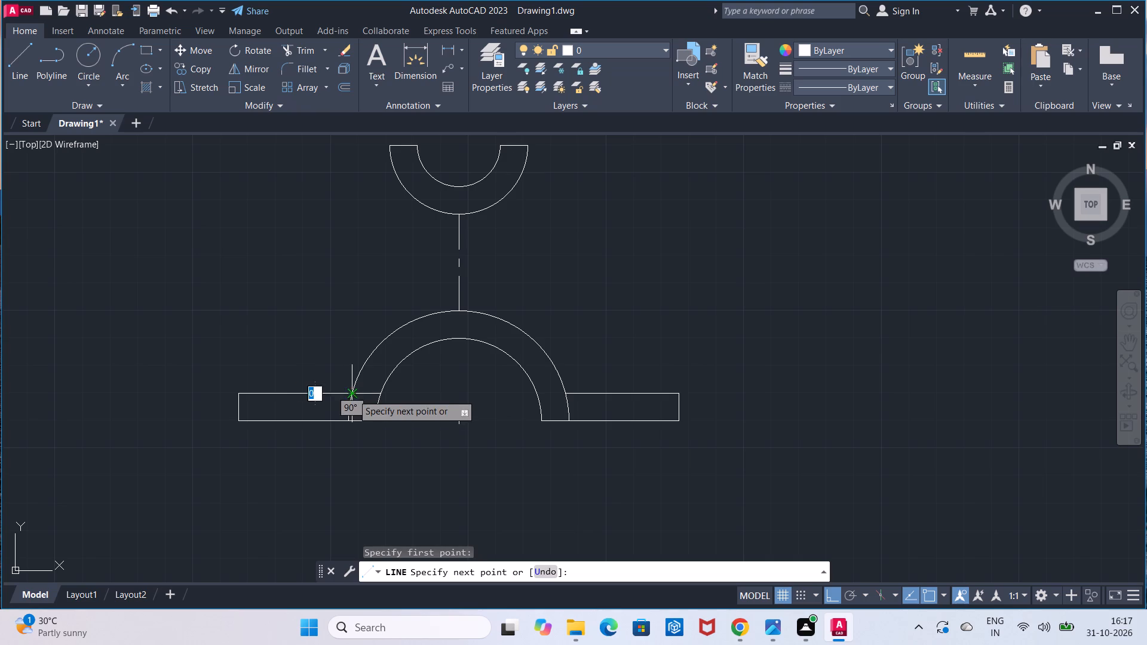
pyautogui.click(354, 422)
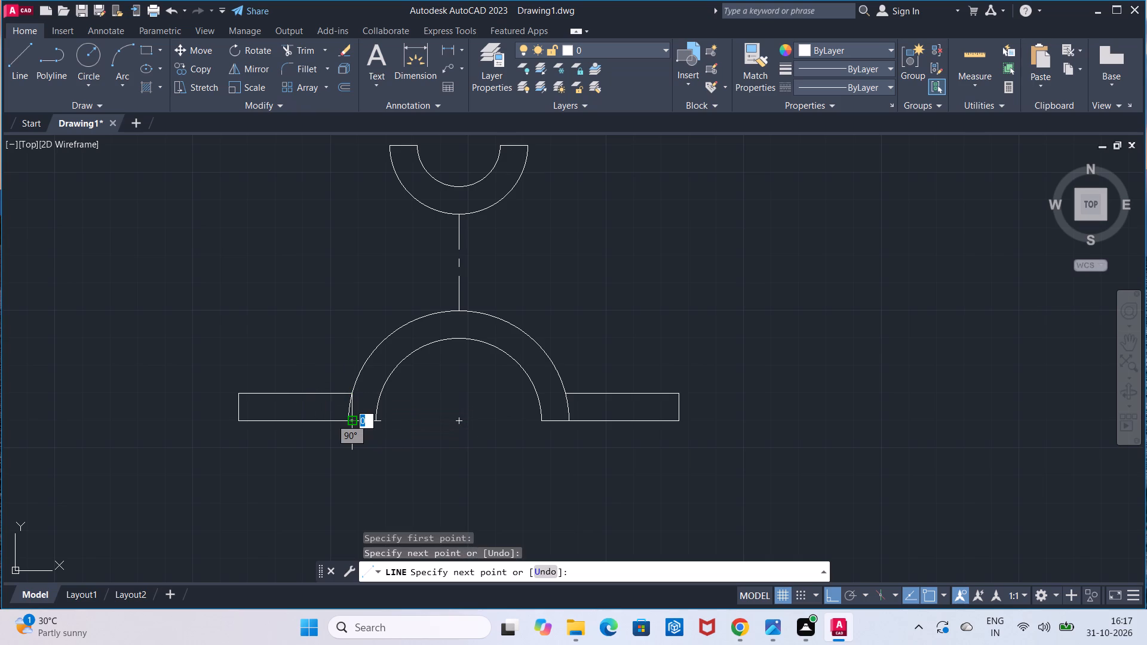
pyautogui.press('Escape')
pyautogui.click(18, 71)
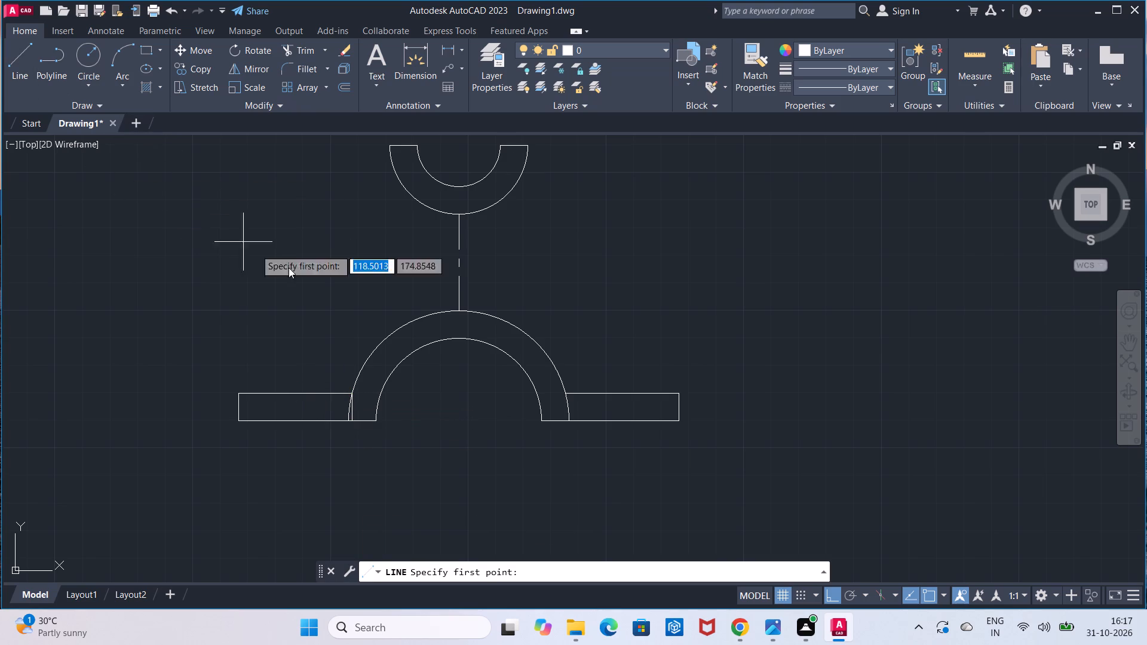
pyautogui.click(565, 397)
pyautogui.click(566, 417)
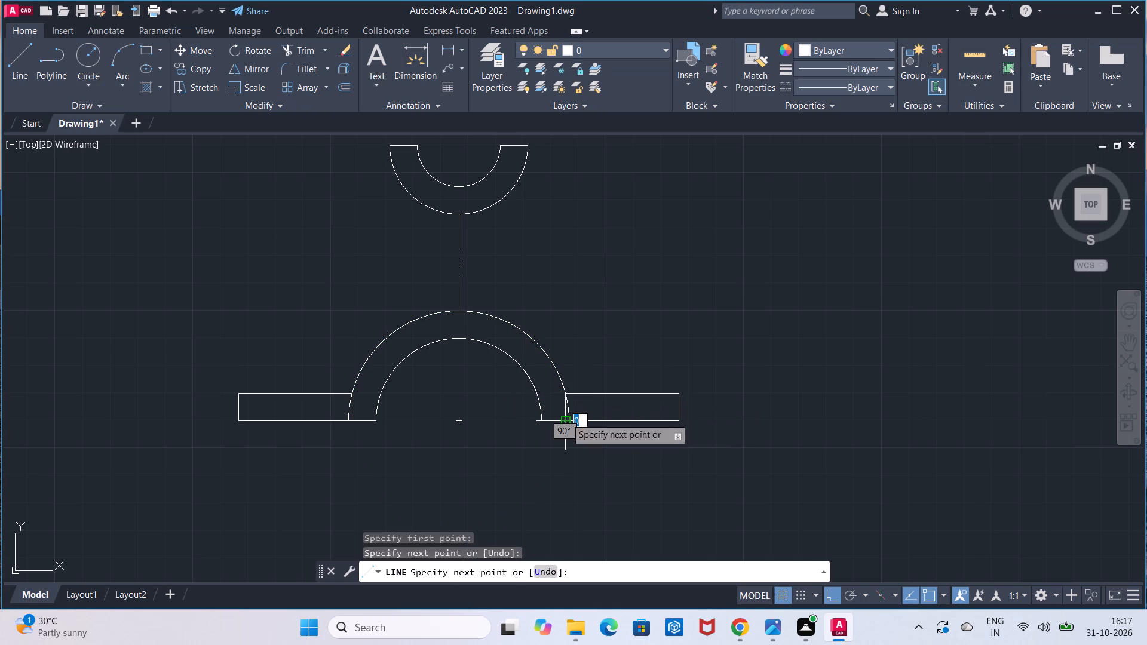
pyautogui.press('Escape')
pyautogui.scroll(2, 550, 389)
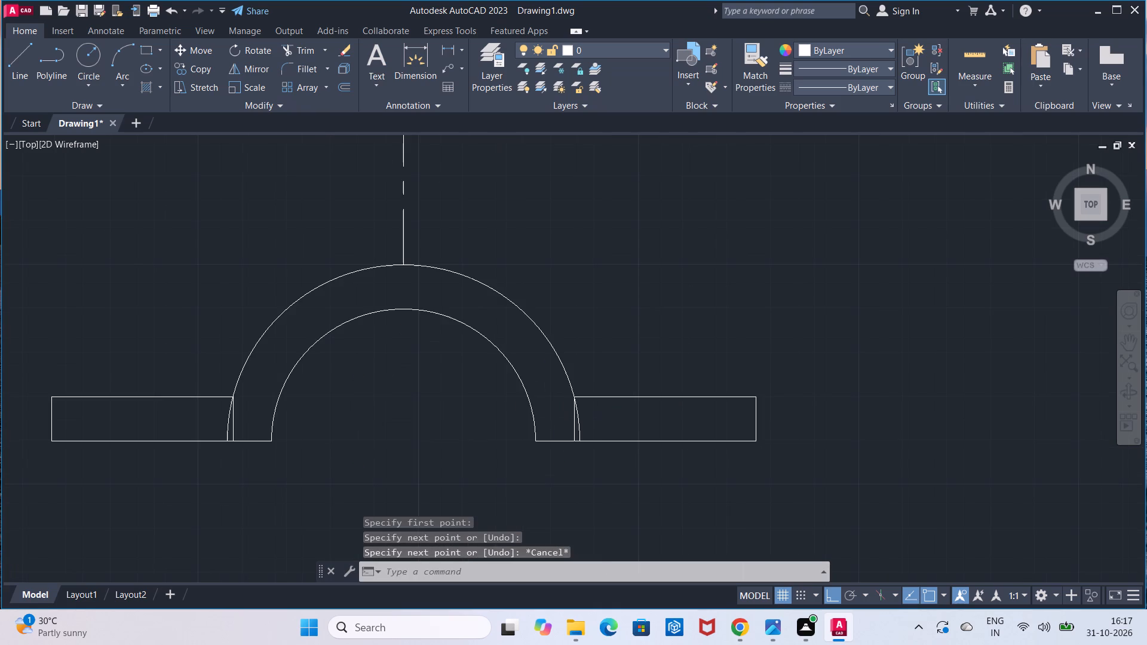
# Trim the lower half ring's outer arc ends that lie inside the two flanges, outside the vertical lines.
pyautogui.click(312, 44)
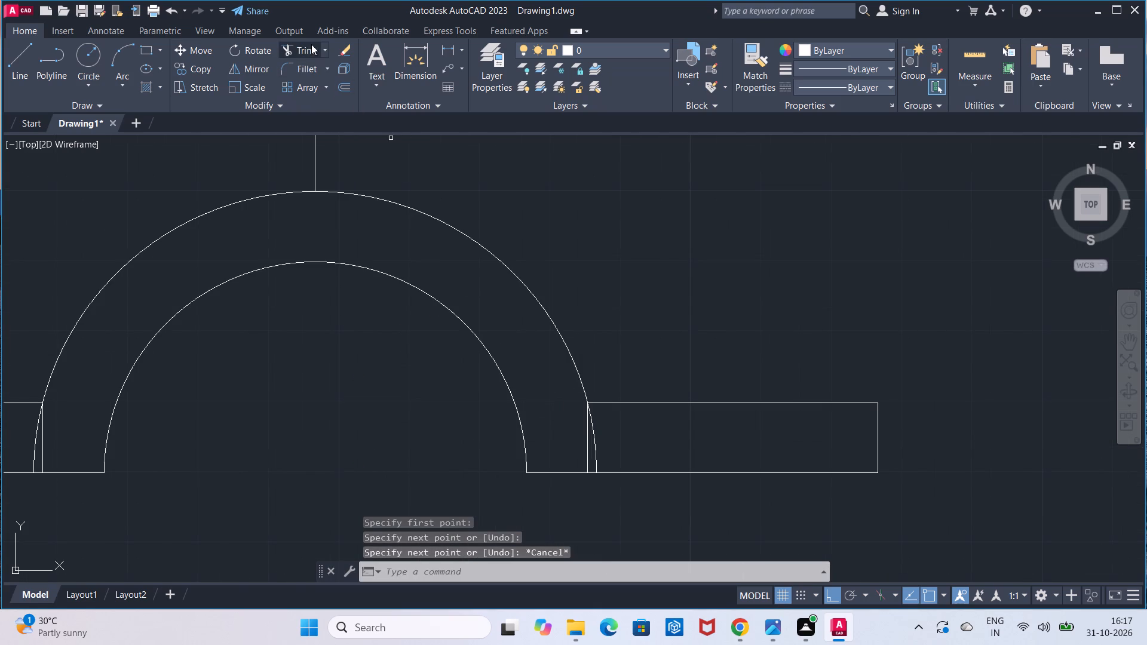
pyautogui.click(597, 462)
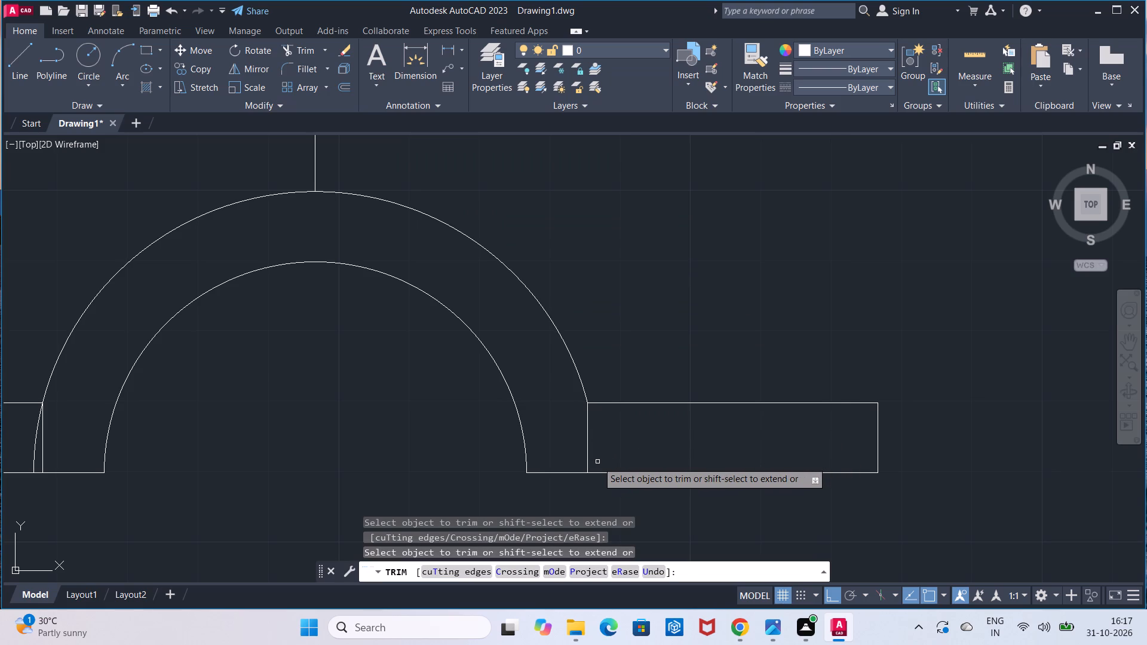
pyautogui.scroll(-1, 597, 462)
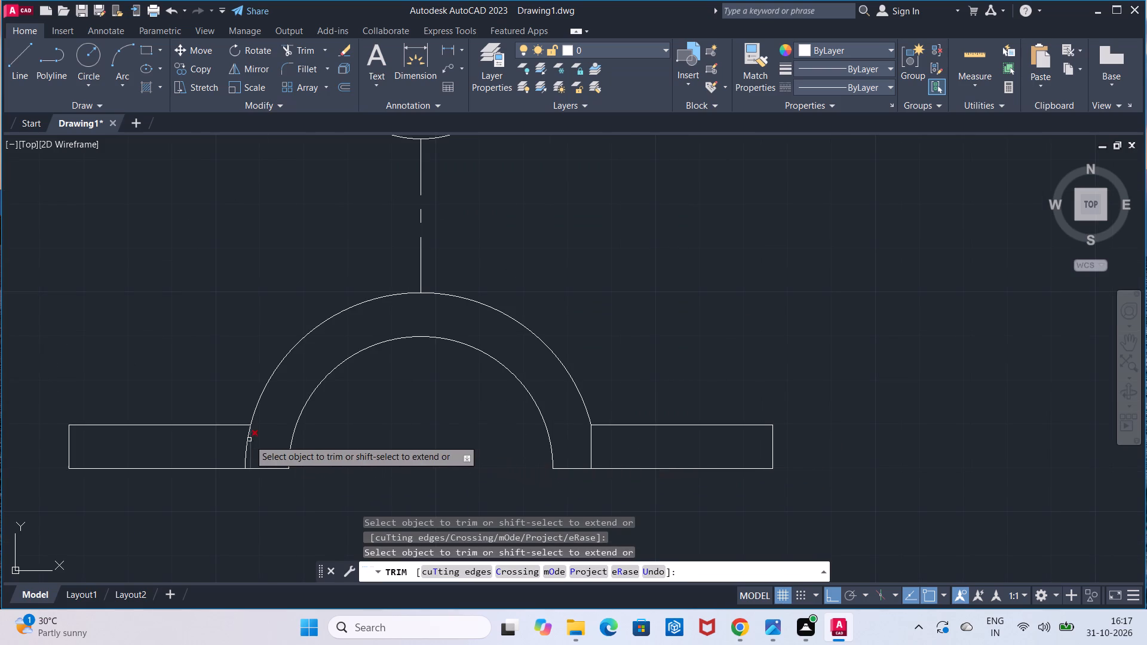
pyautogui.click(247, 444)
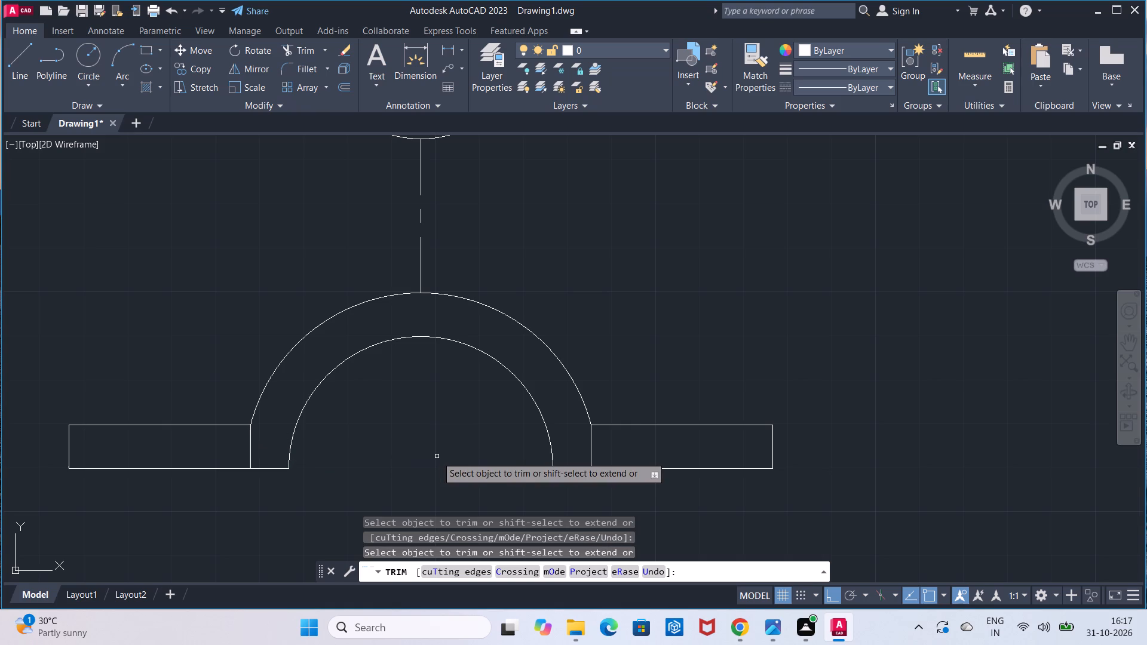
pyautogui.press('Escape')
# Offset the vertical centre line between the half rings by 5 to both its left and right sides.
pyautogui.scroll(-1, 437, 456)
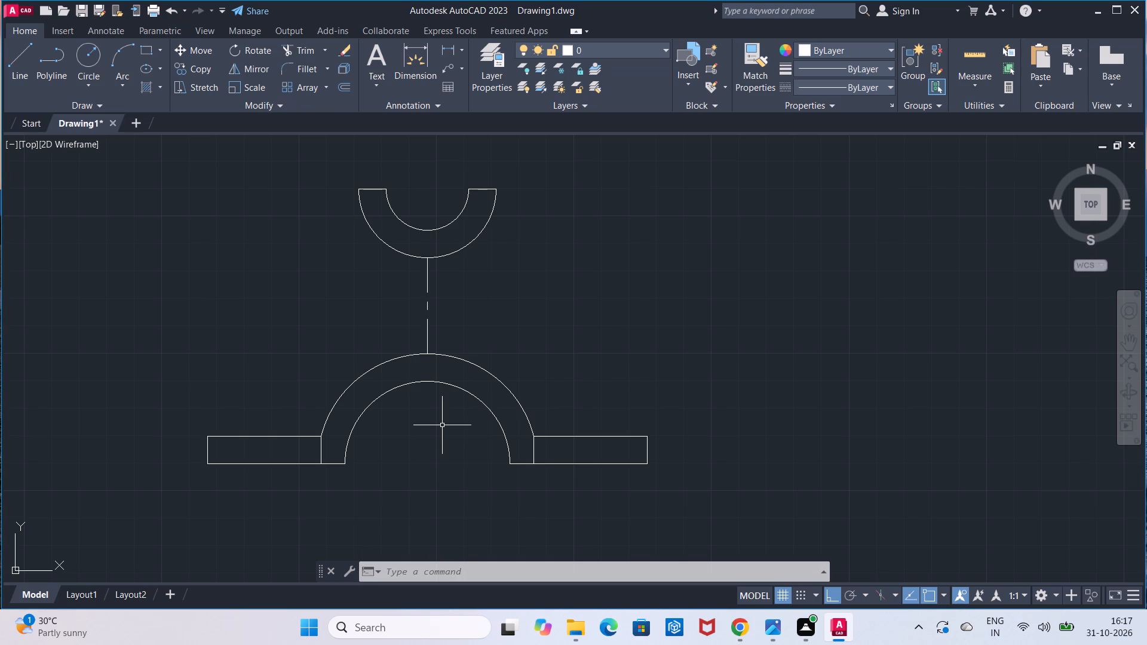
pyautogui.click(350, 93)
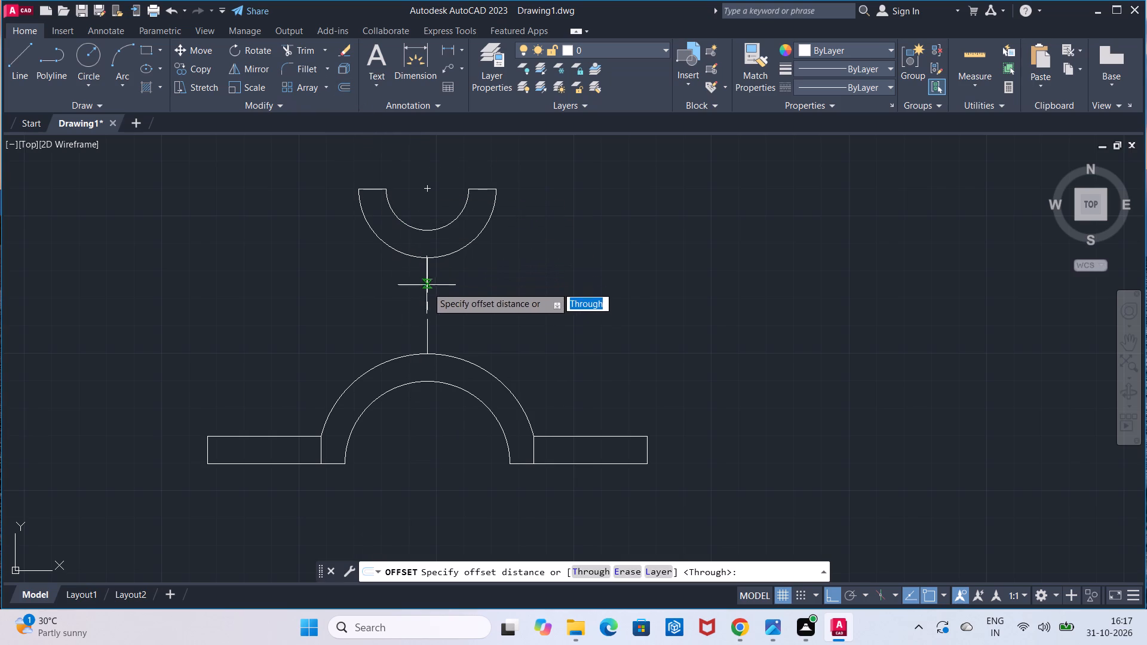
pyautogui.click(430, 302)
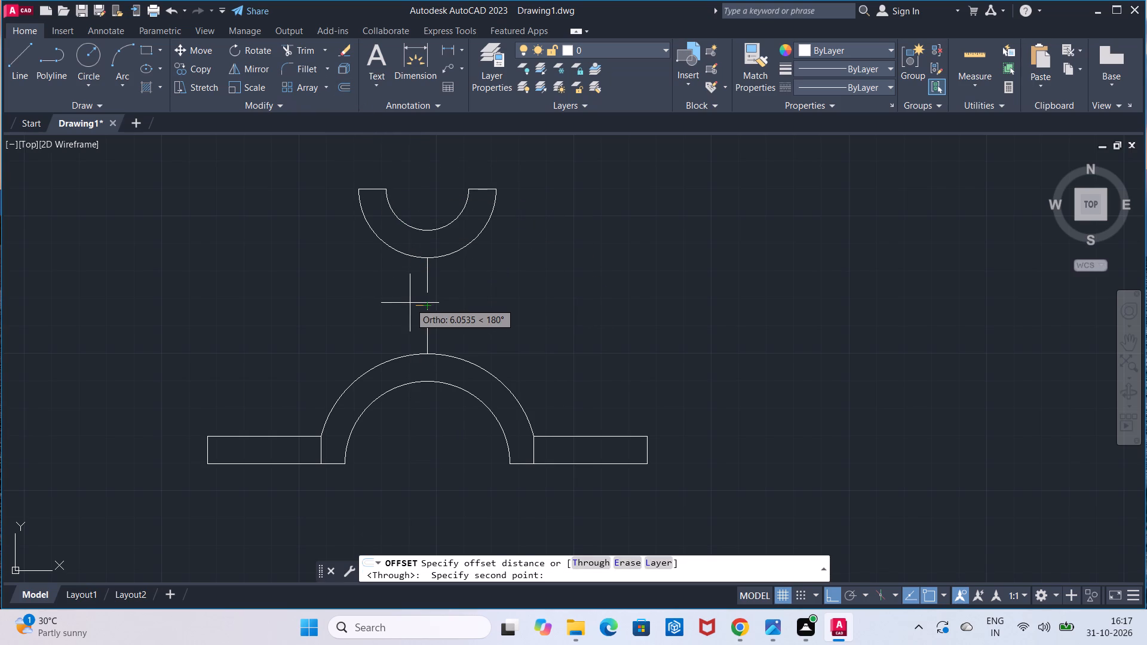
pyautogui.press('5')
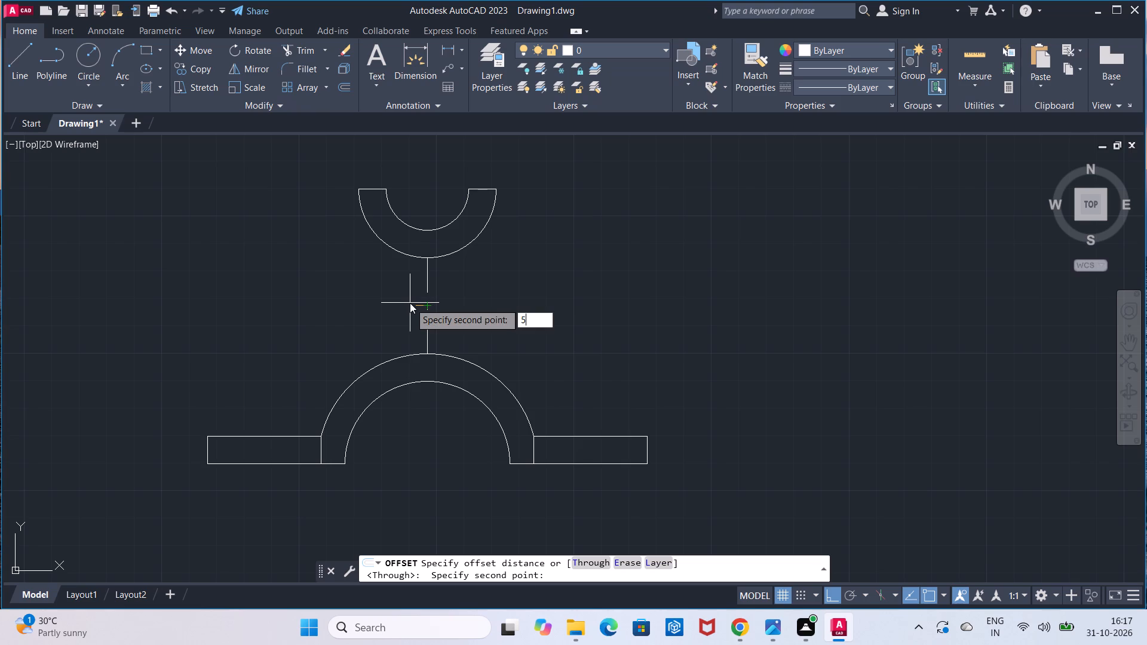
pyautogui.press('Return')
pyautogui.click(429, 308)
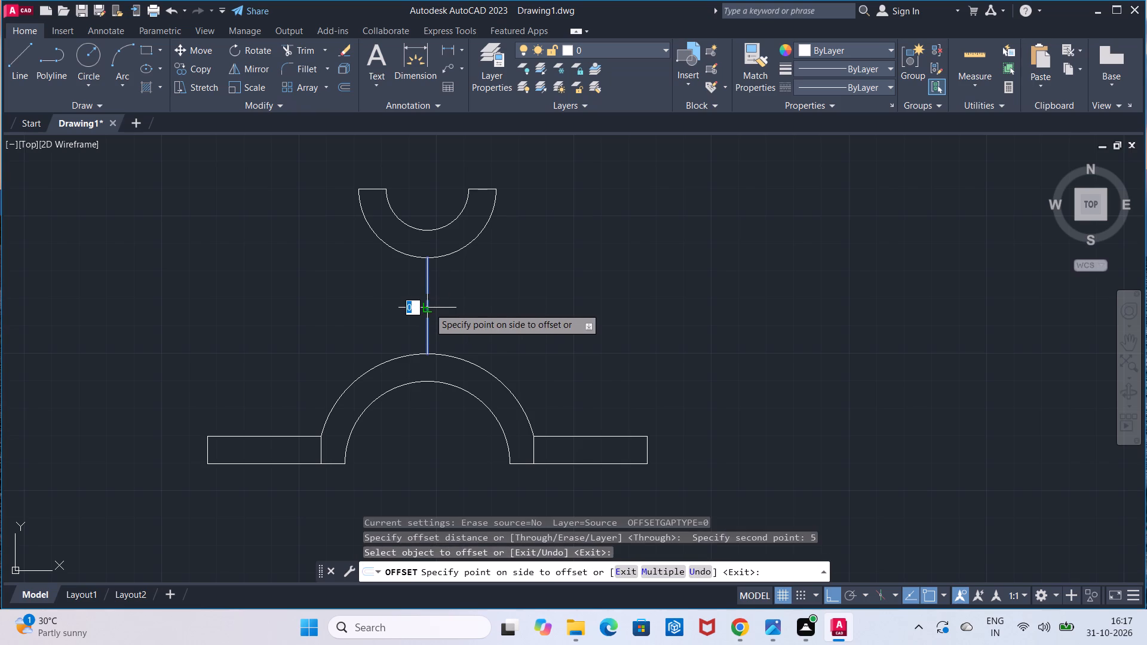
pyautogui.click(415, 304)
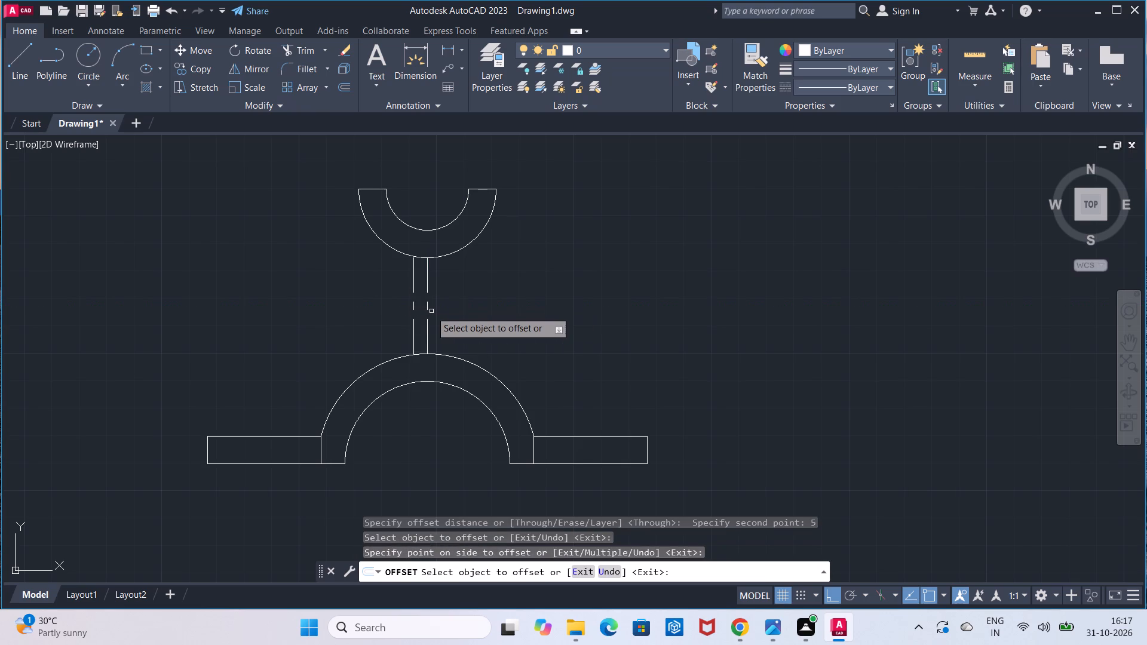
pyautogui.click(428, 309)
pyautogui.click(440, 315)
pyautogui.scroll(2, 440, 315)
pyautogui.press('Escape')
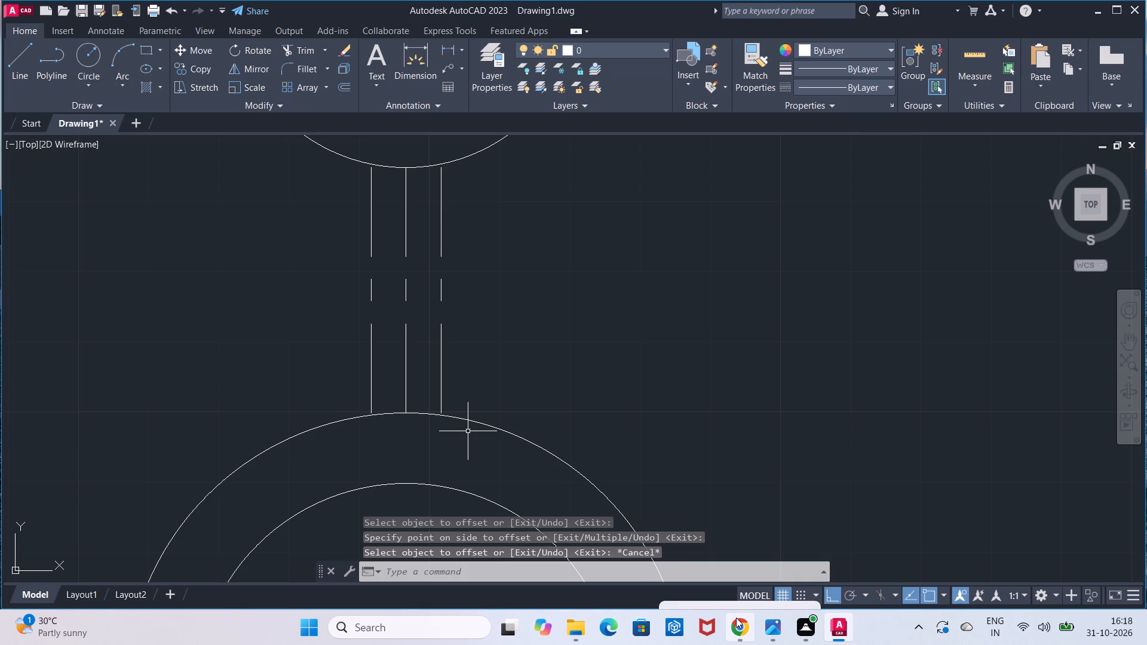
# Change the linetype of the two offset lines beside the centre line to ByLayer.
pyautogui.click(372, 343)
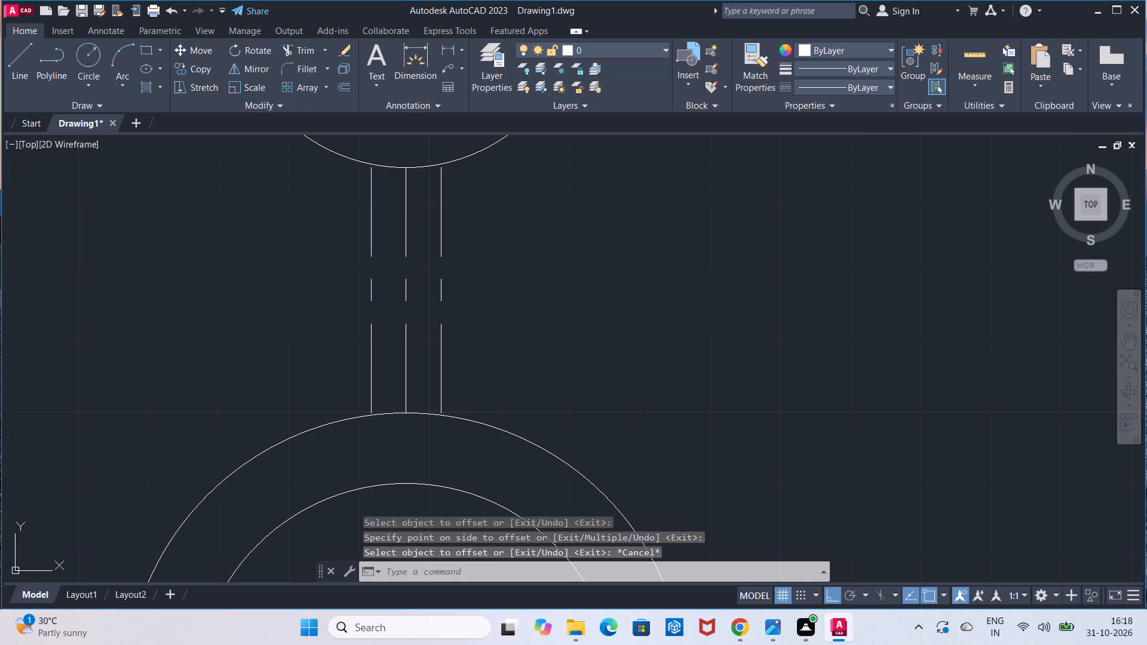
pyautogui.click(835, 84)
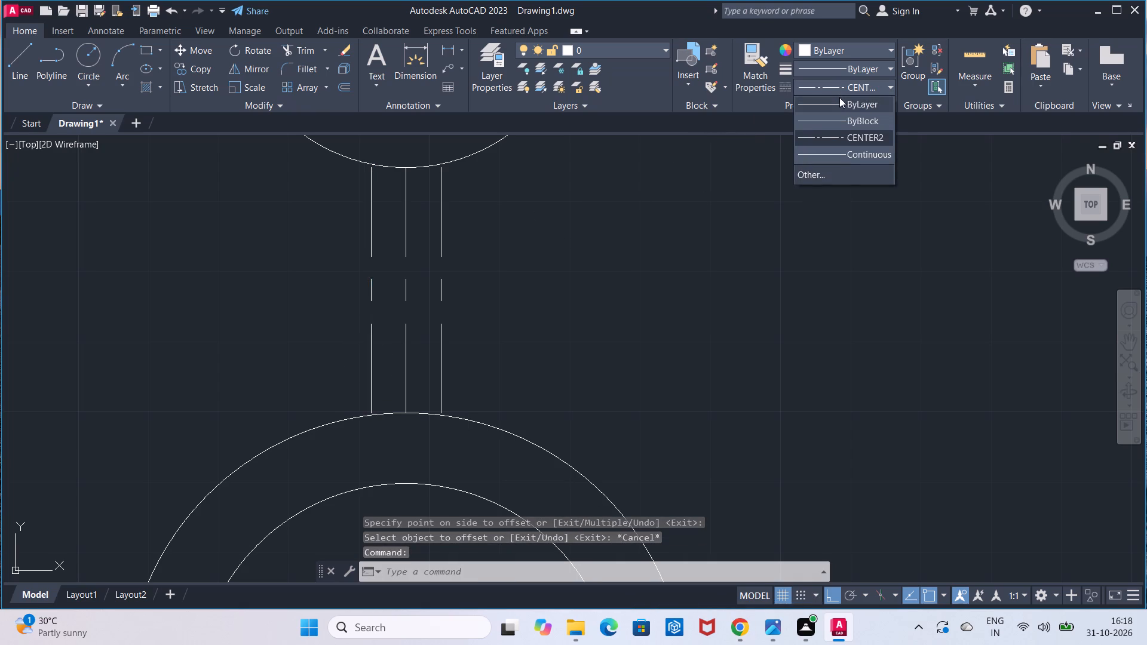
pyautogui.click(839, 97)
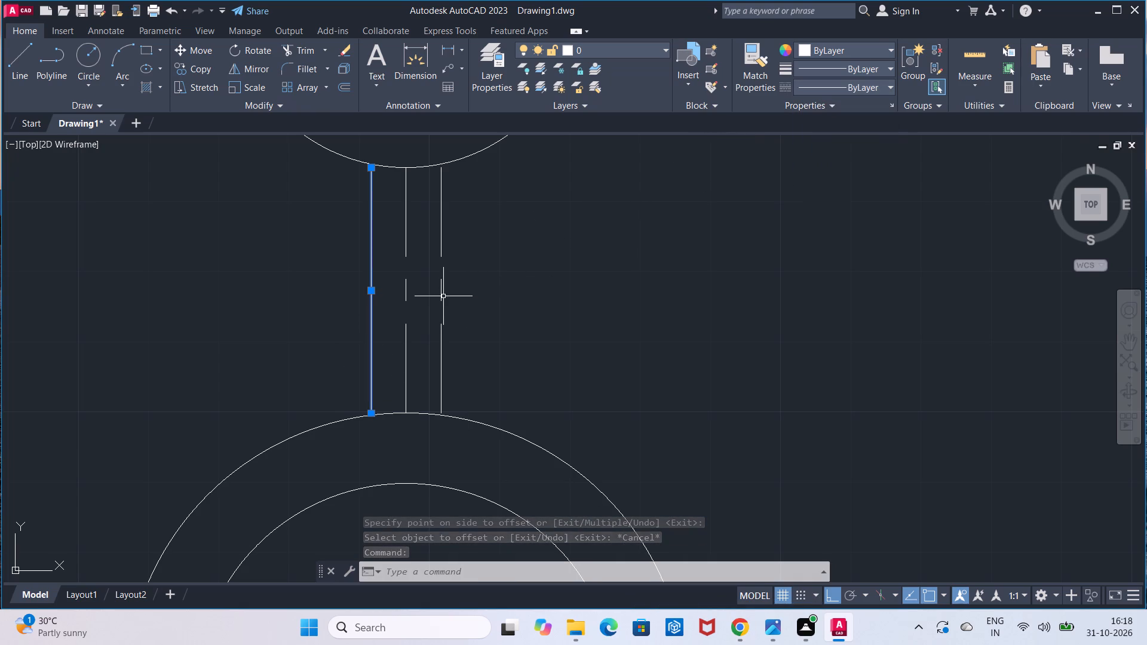
pyautogui.click(438, 299)
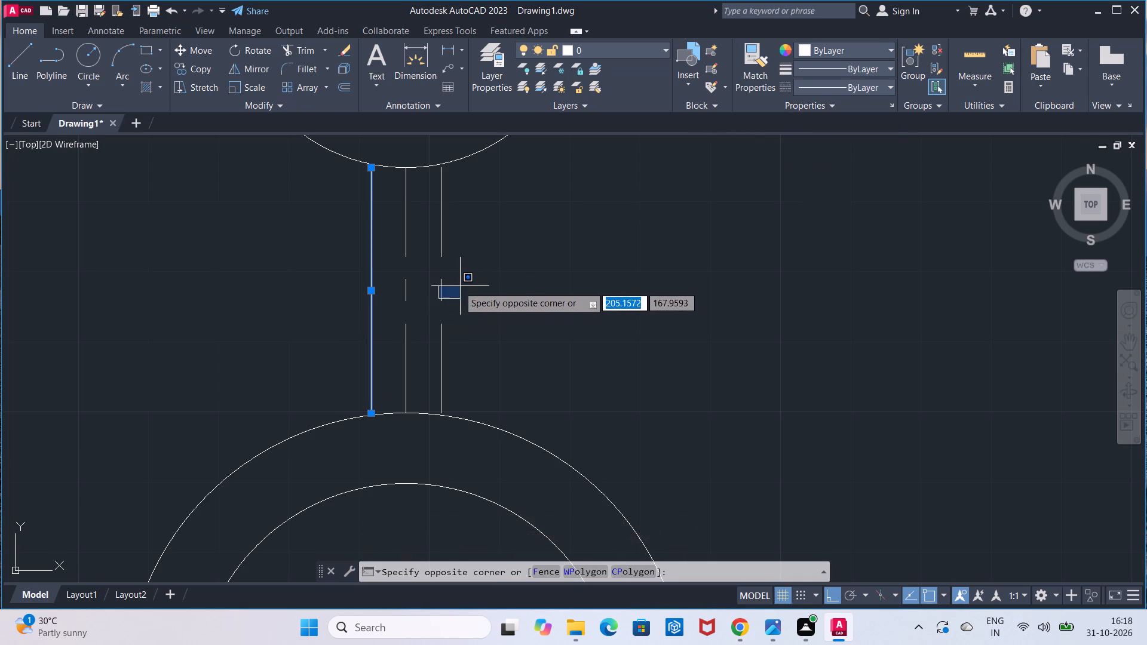
pyautogui.click(453, 289)
pyautogui.click(442, 290)
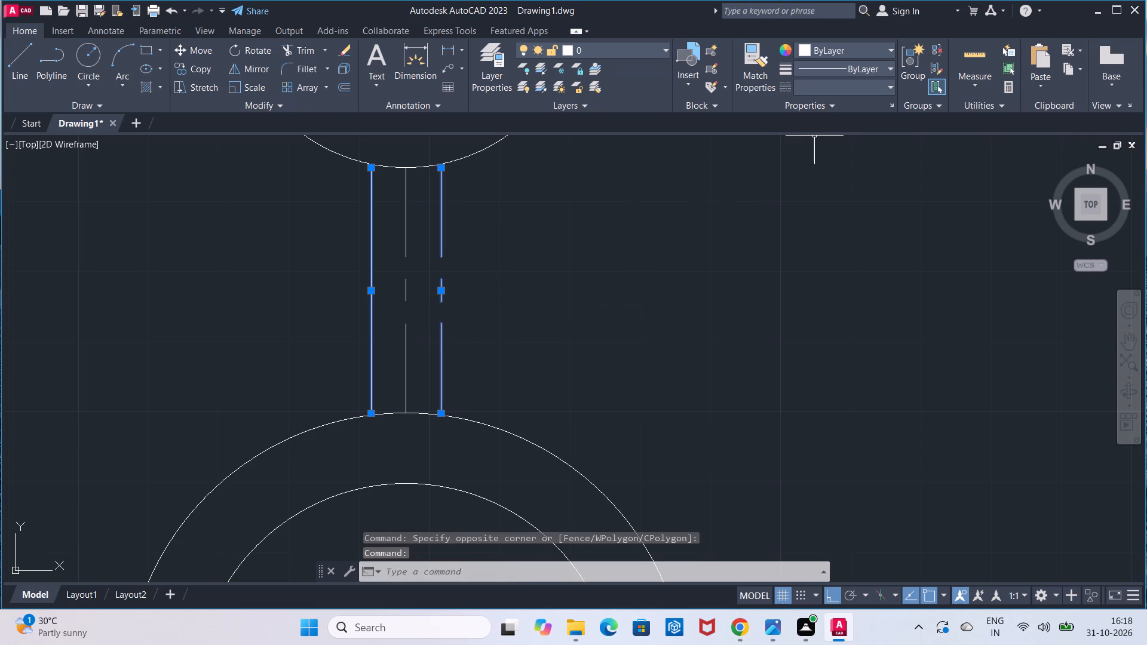
pyautogui.click(854, 96)
pyautogui.click(855, 90)
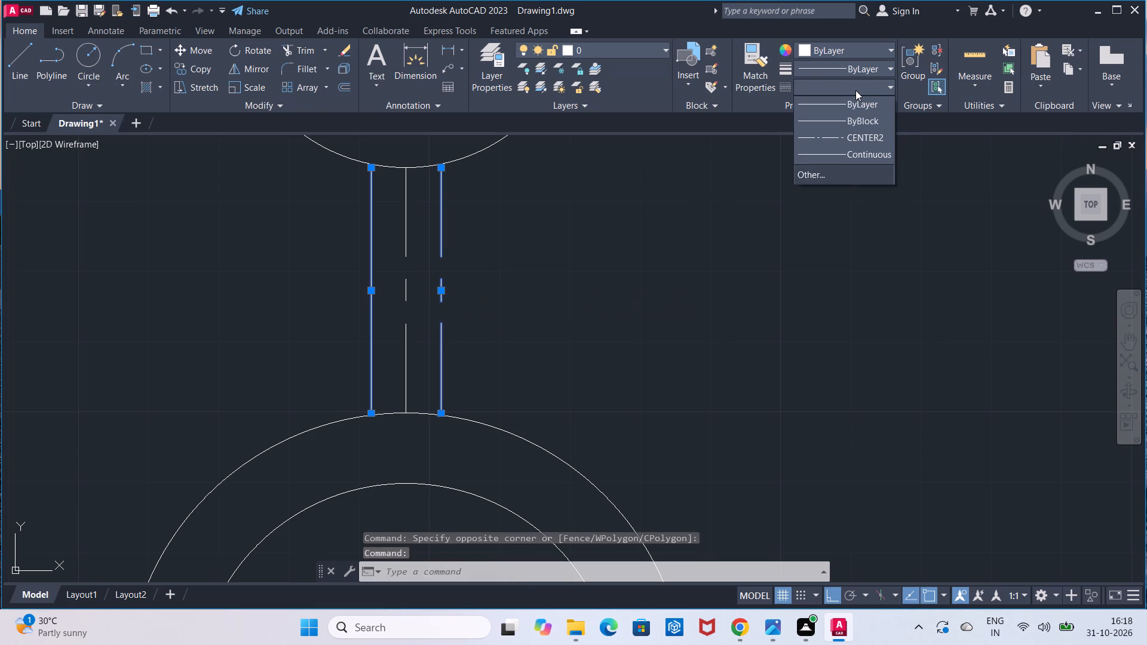
pyautogui.click(855, 107)
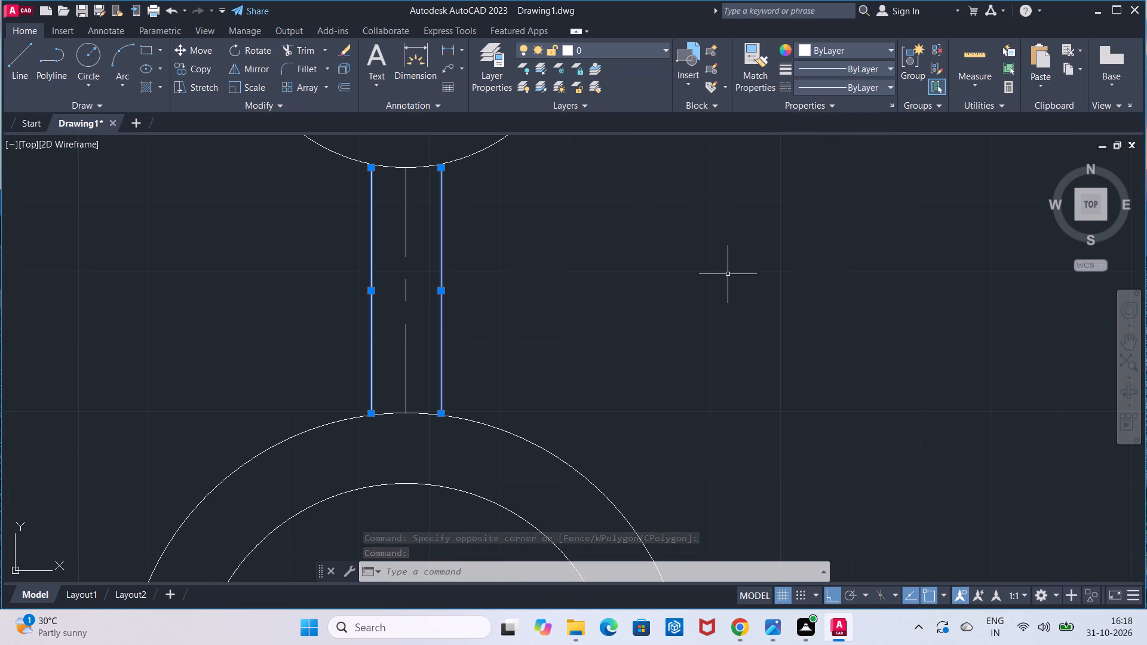
pyautogui.press('Escape')
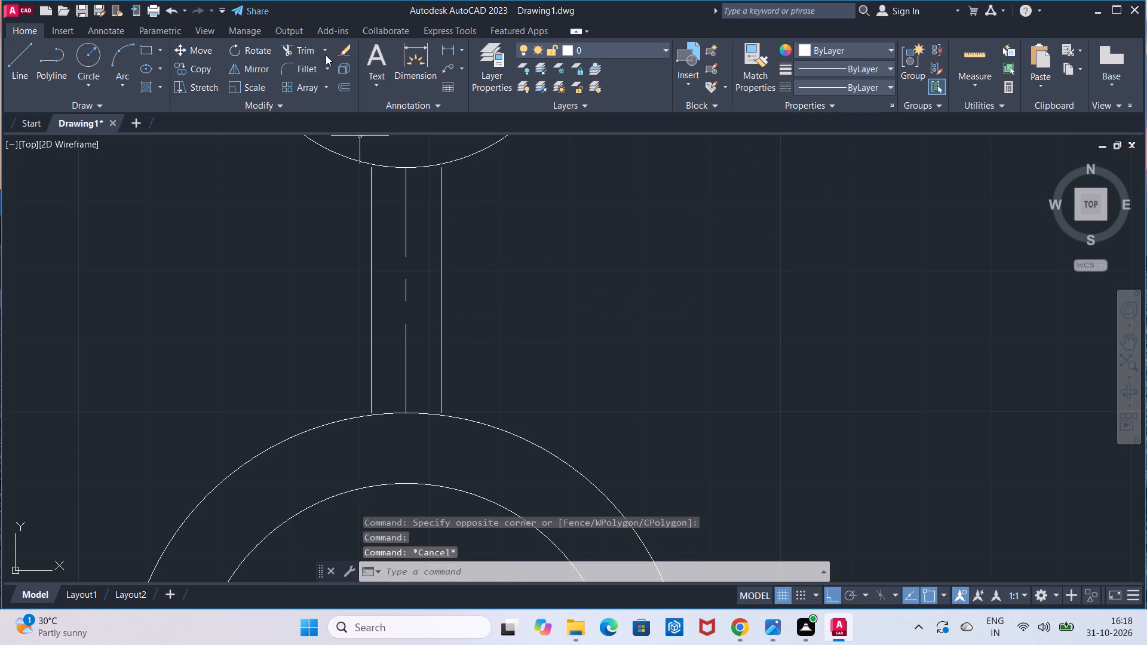
# Extend both ends of the two offset lines to meet the outer arcs of the upper and lower half rings.
pyautogui.click(326, 54)
pyautogui.click(322, 97)
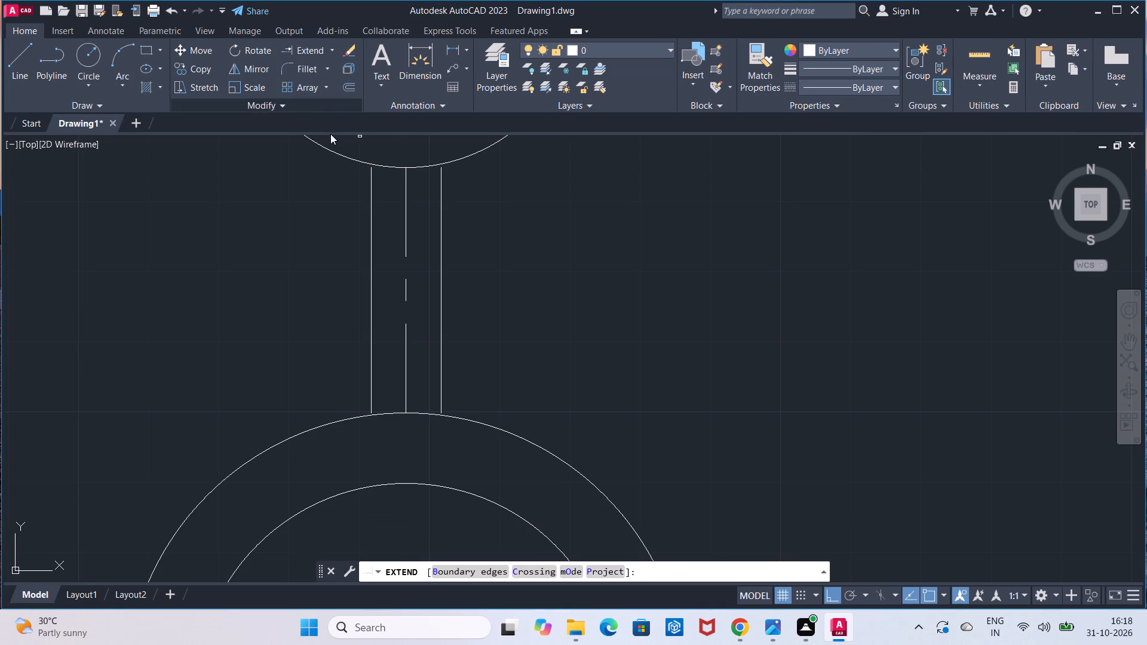
pyautogui.click(371, 173)
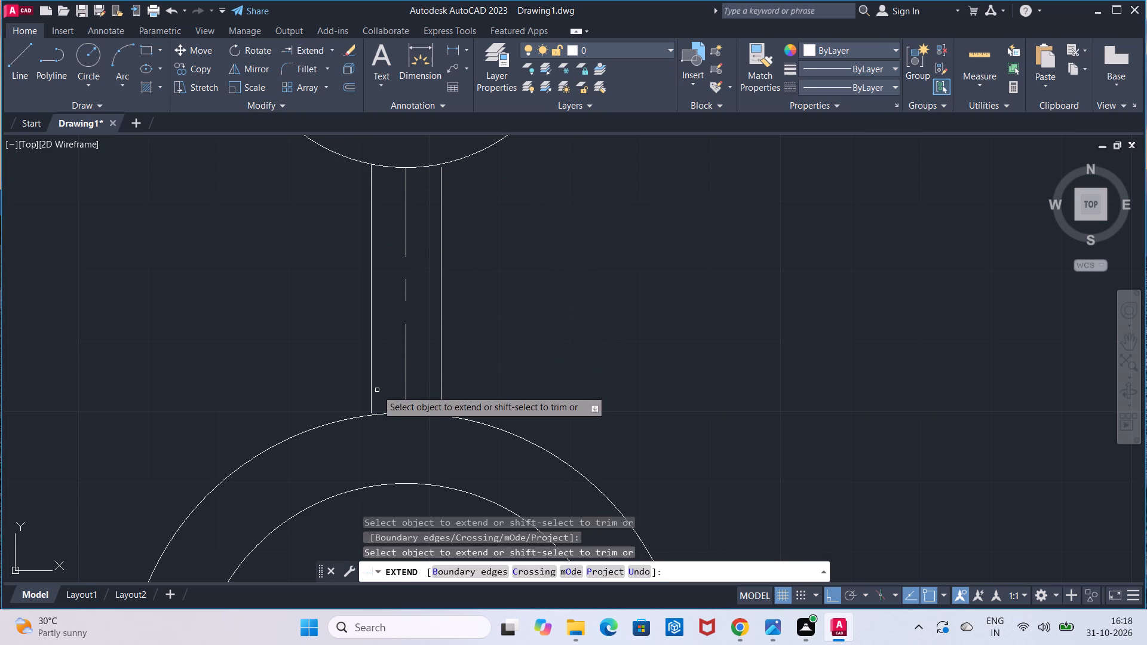
pyautogui.click(370, 399)
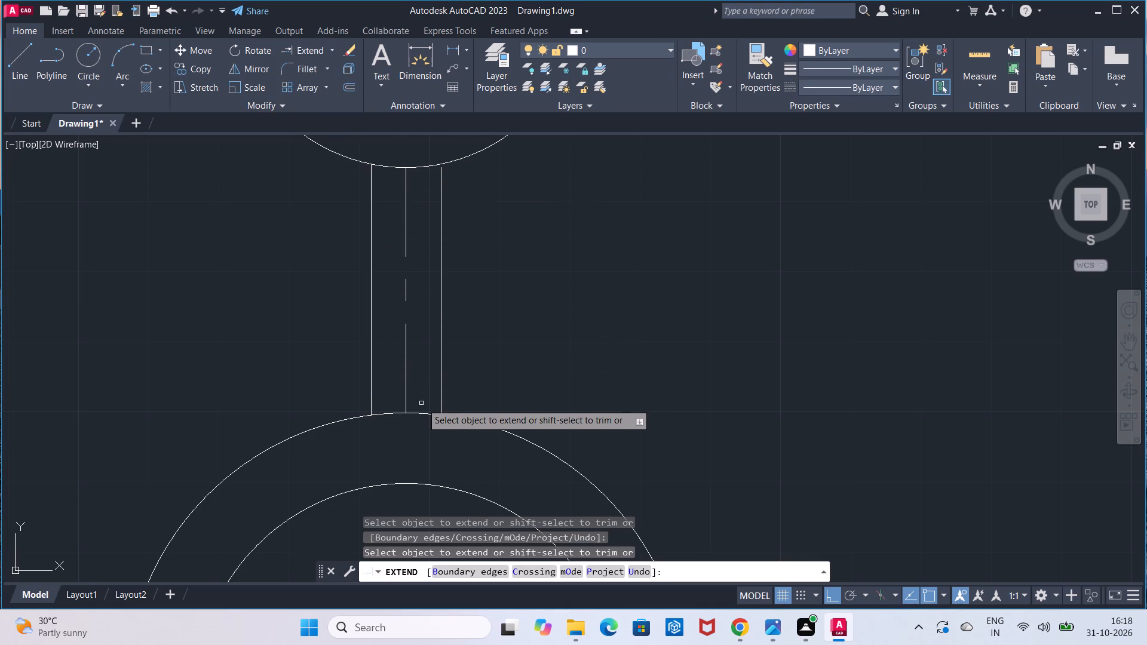
pyautogui.click(441, 410)
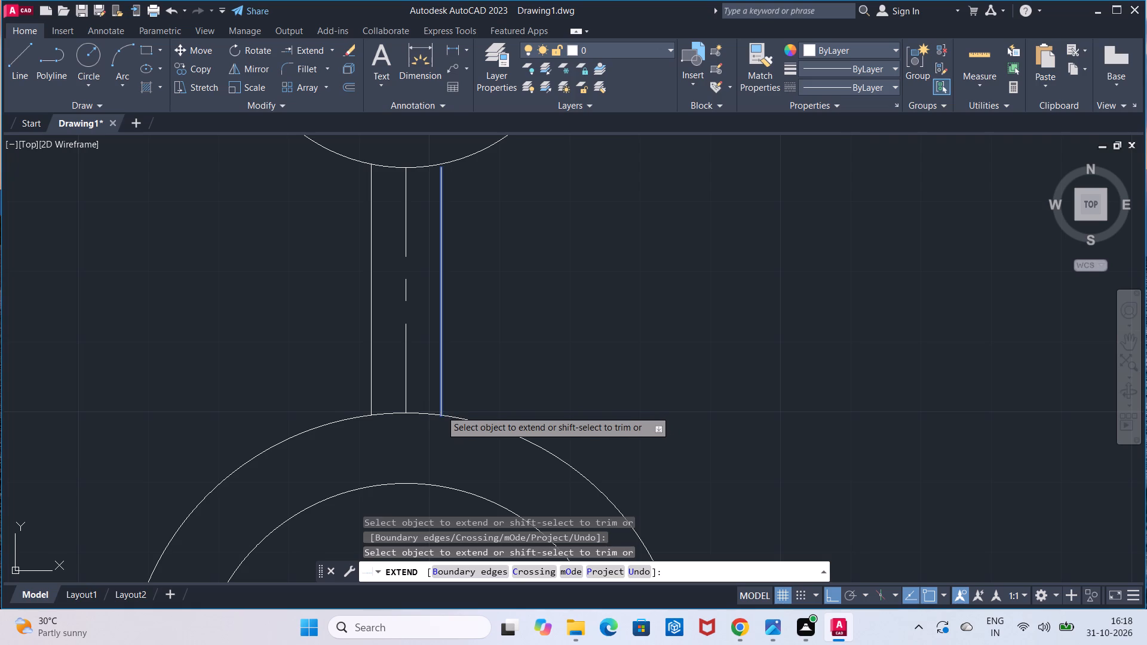
pyautogui.click(442, 191)
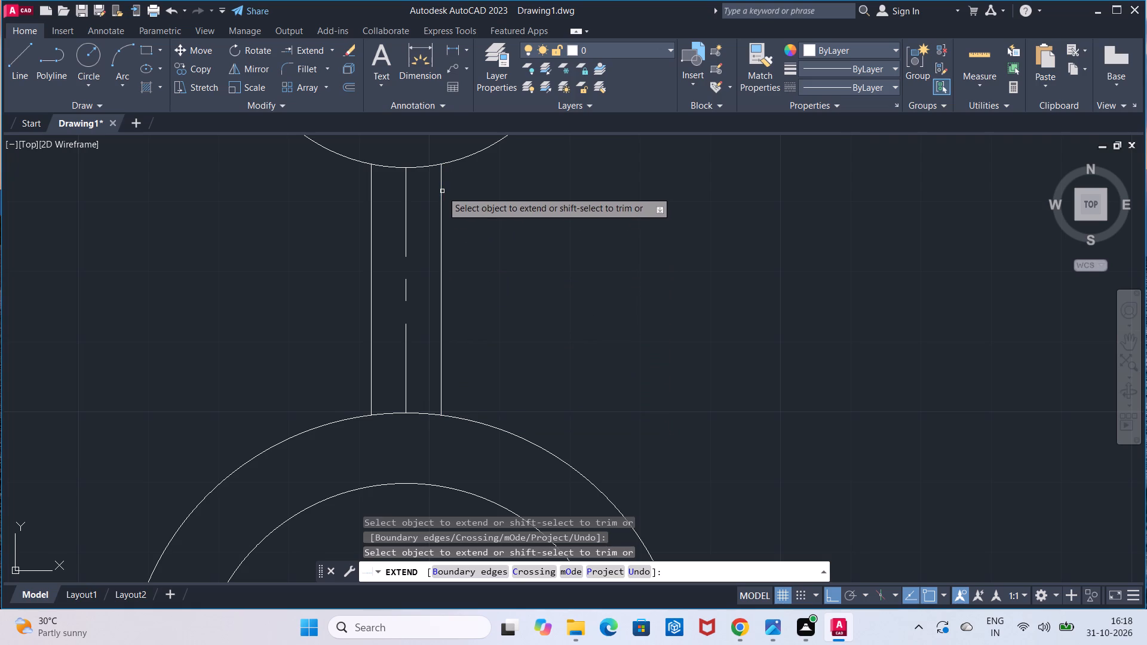
pyautogui.press('Escape')
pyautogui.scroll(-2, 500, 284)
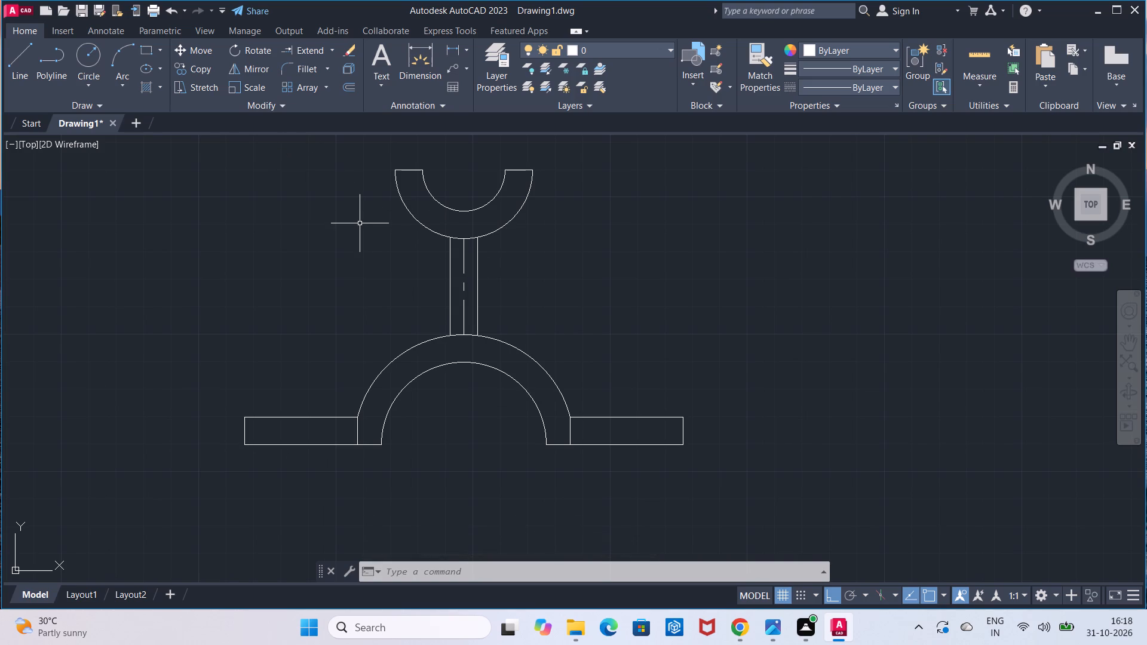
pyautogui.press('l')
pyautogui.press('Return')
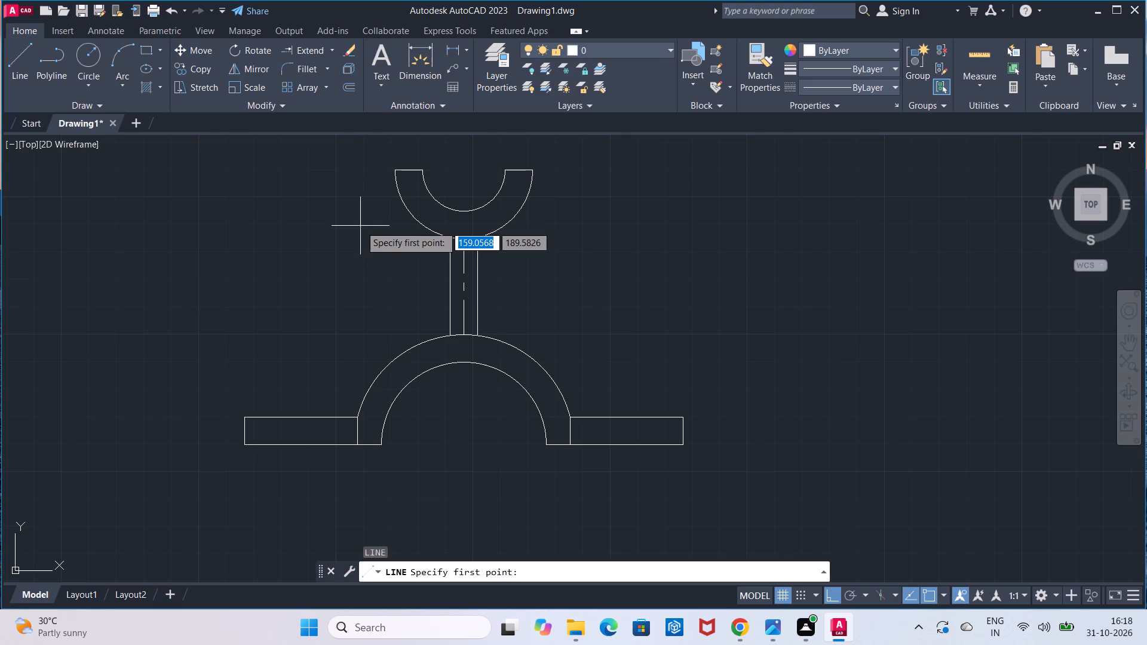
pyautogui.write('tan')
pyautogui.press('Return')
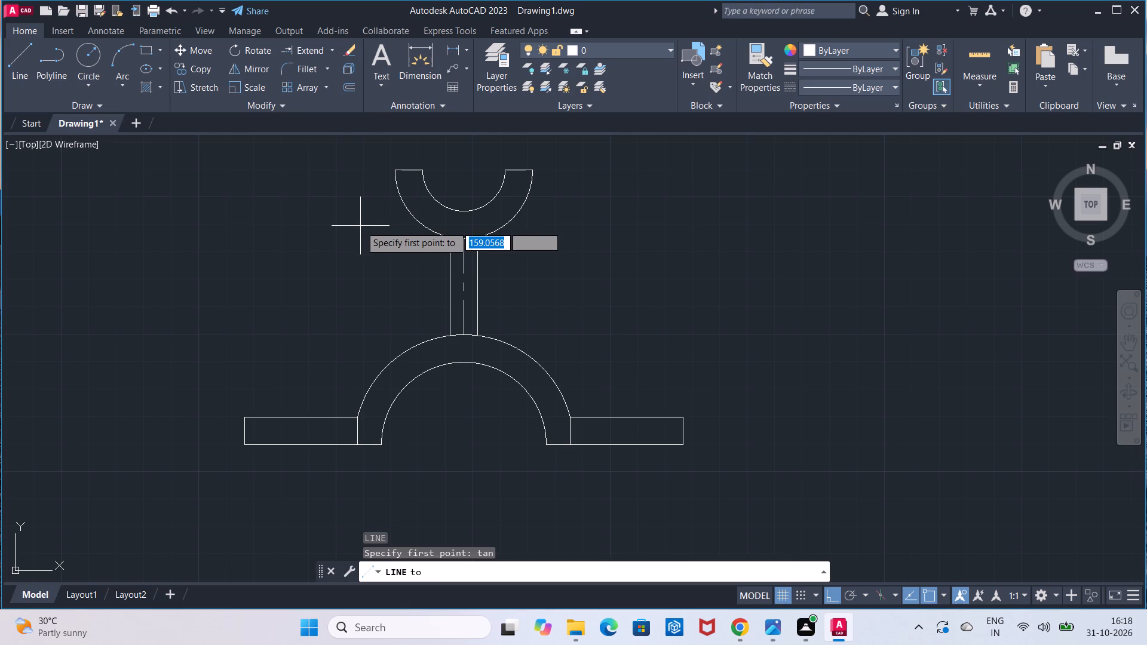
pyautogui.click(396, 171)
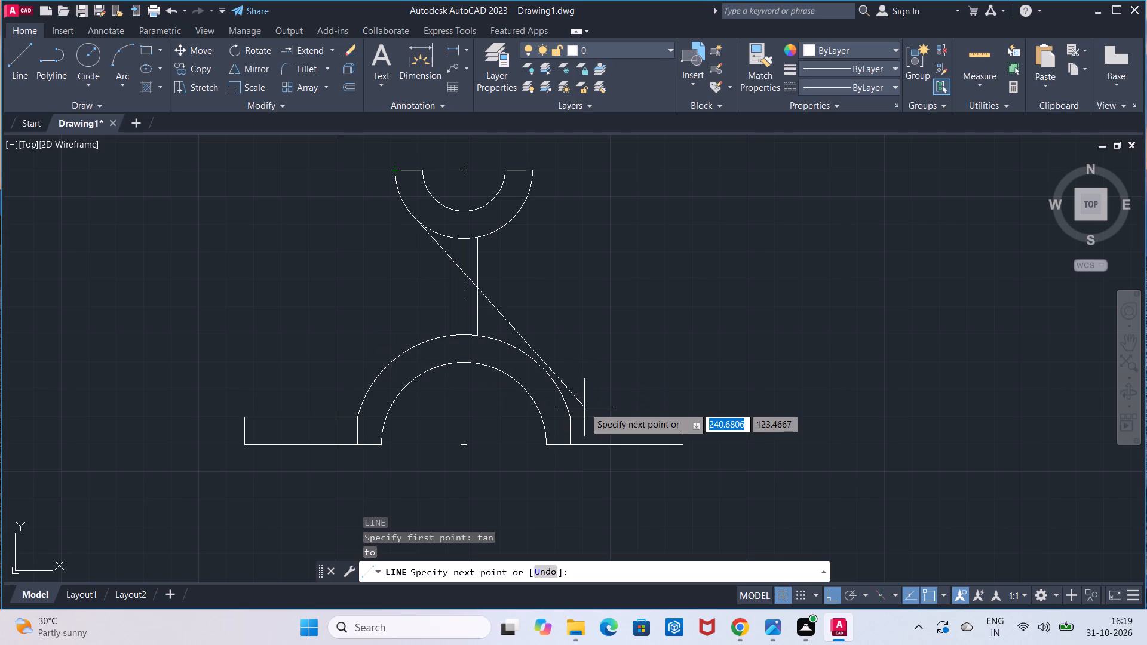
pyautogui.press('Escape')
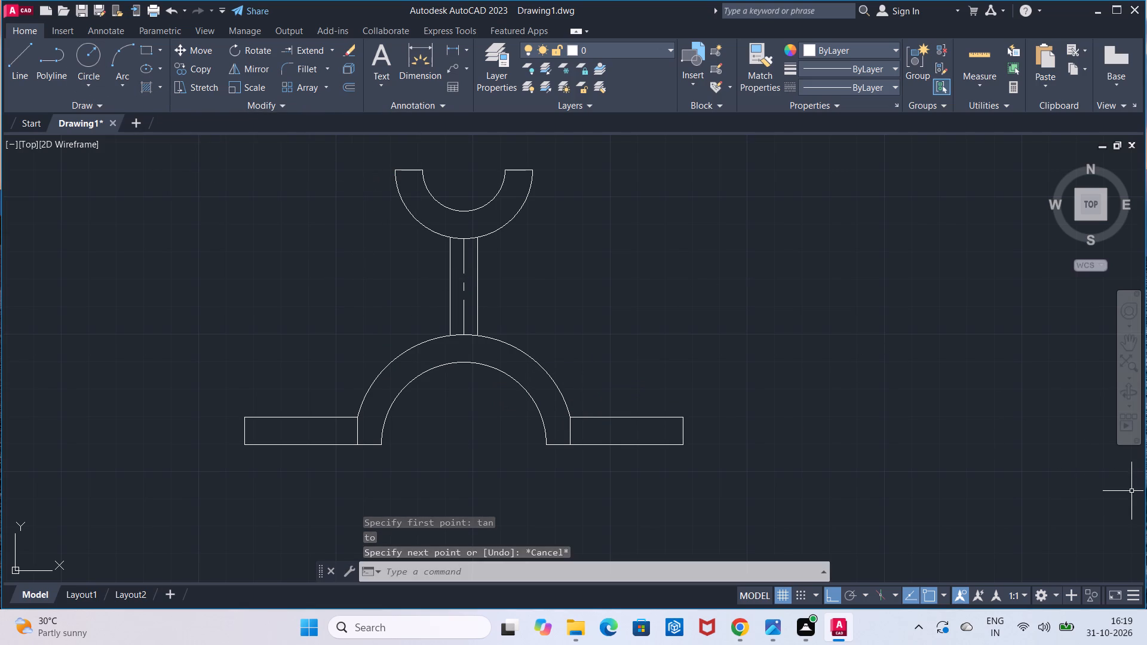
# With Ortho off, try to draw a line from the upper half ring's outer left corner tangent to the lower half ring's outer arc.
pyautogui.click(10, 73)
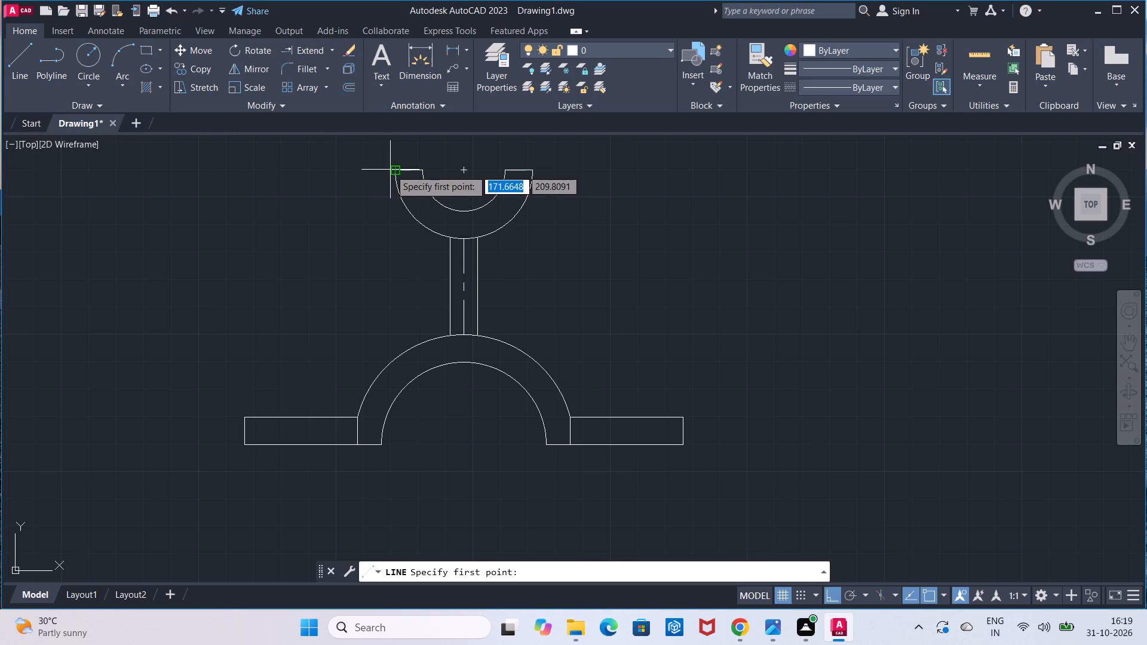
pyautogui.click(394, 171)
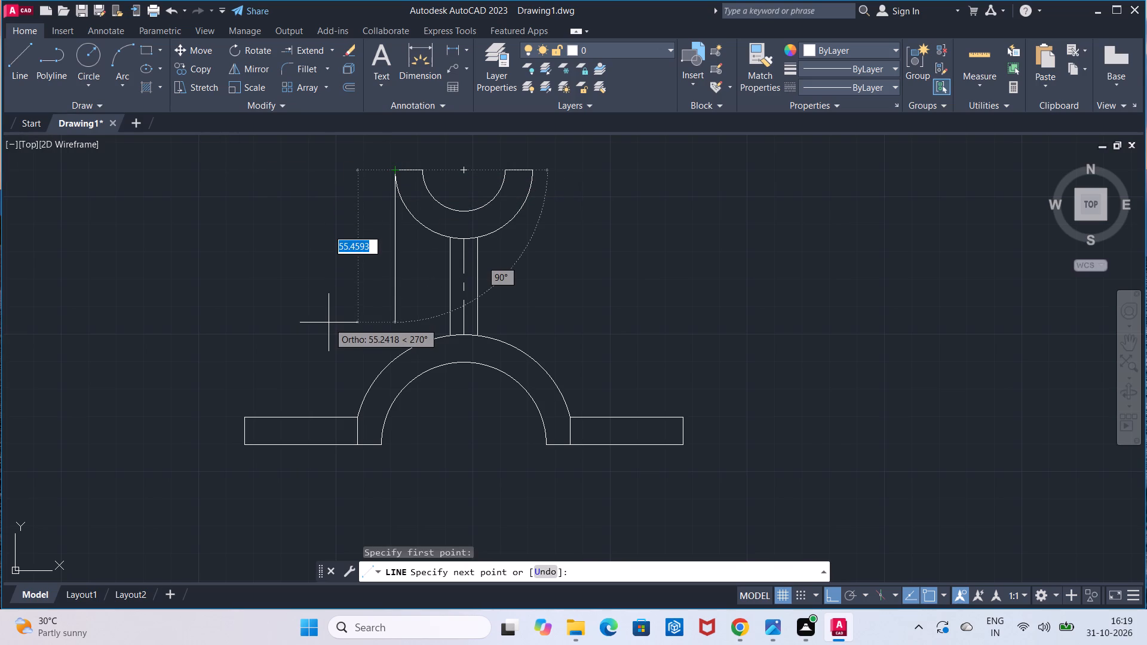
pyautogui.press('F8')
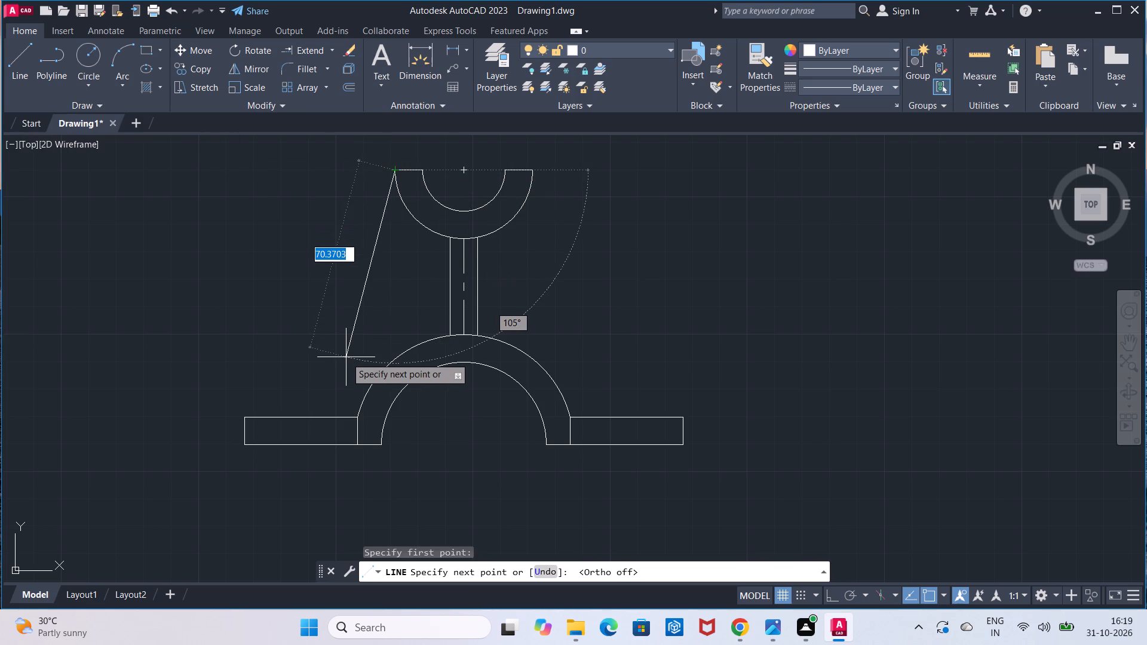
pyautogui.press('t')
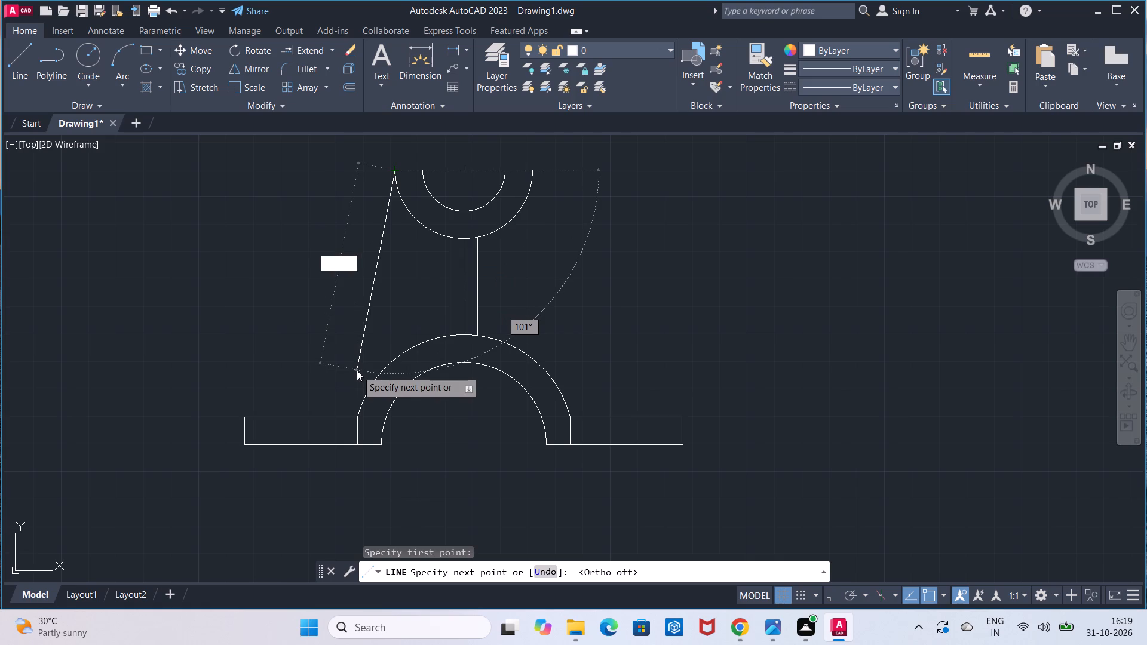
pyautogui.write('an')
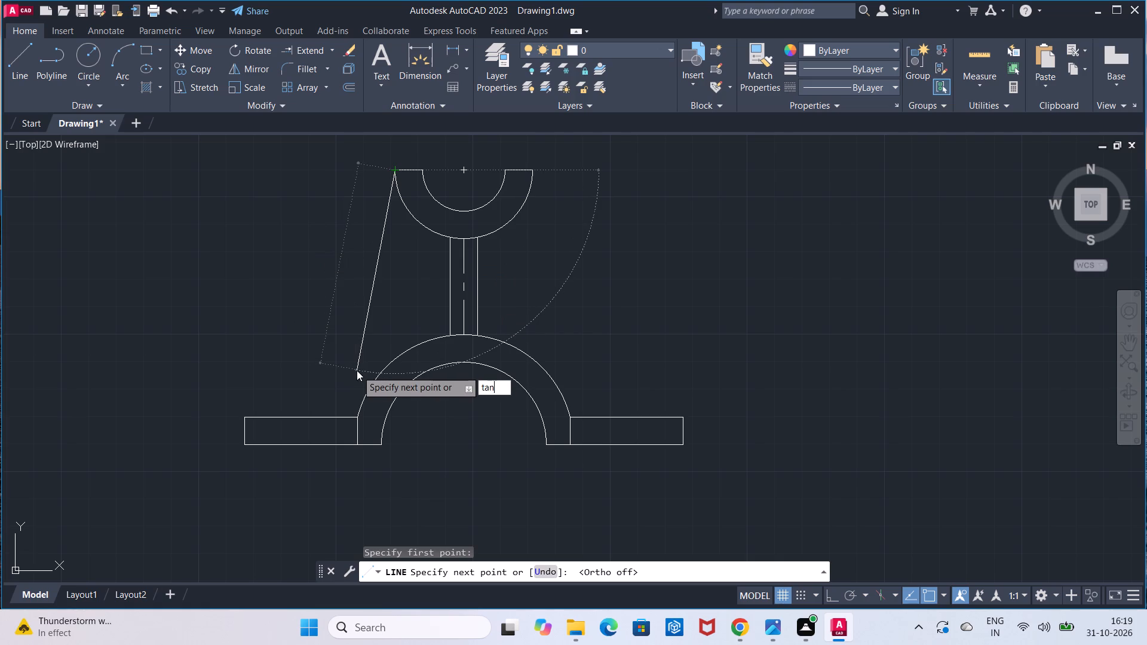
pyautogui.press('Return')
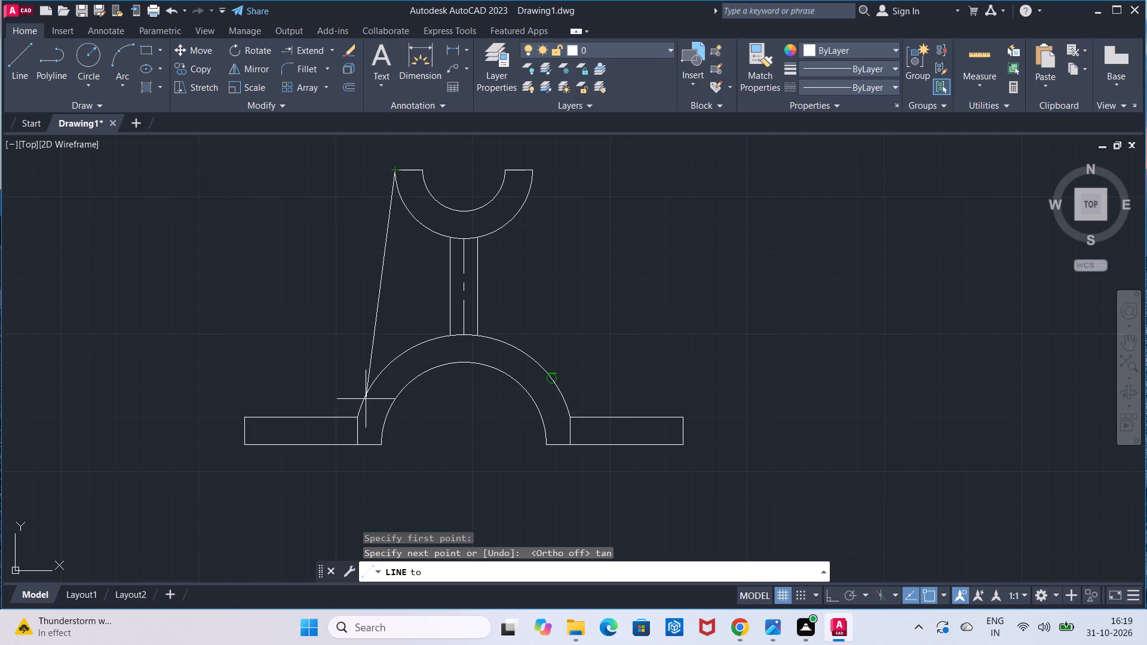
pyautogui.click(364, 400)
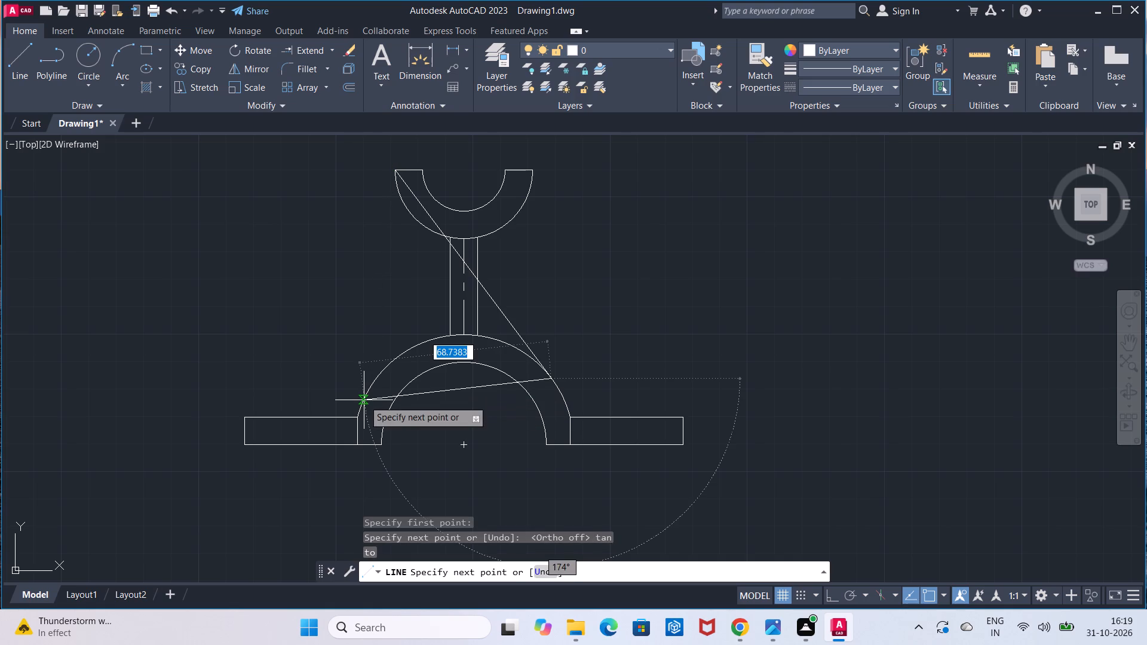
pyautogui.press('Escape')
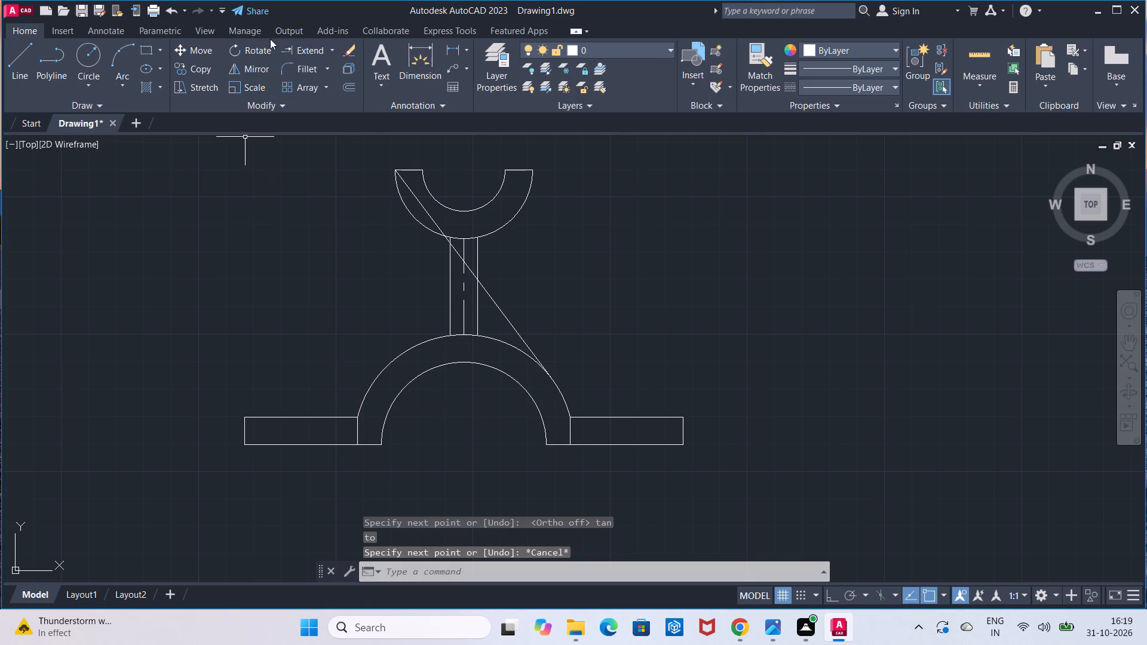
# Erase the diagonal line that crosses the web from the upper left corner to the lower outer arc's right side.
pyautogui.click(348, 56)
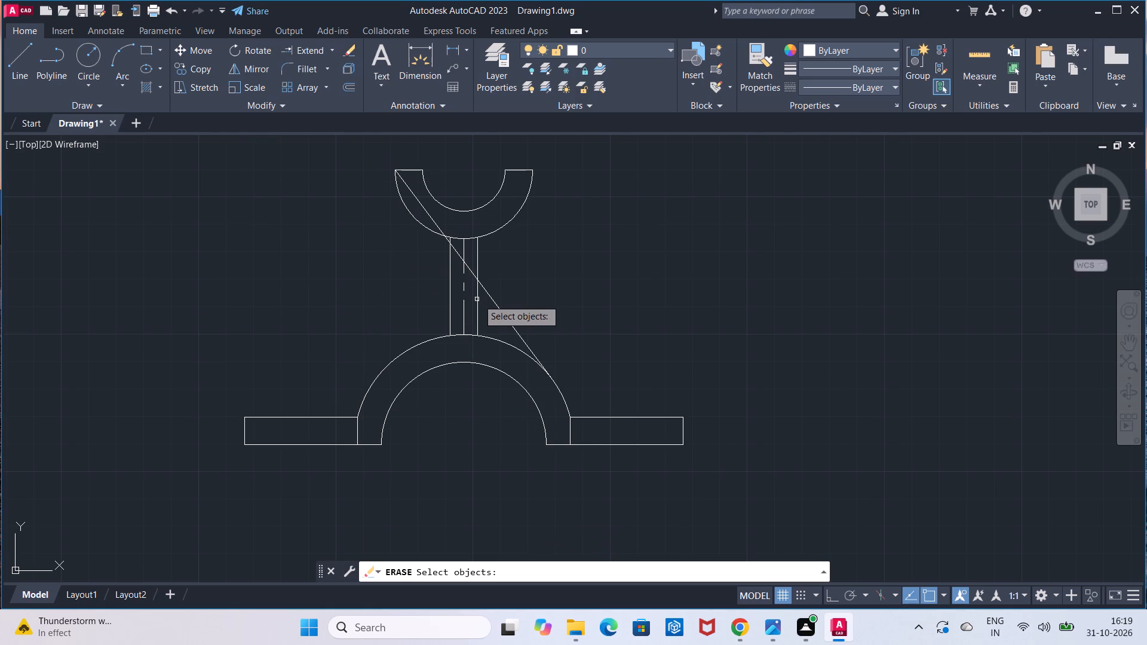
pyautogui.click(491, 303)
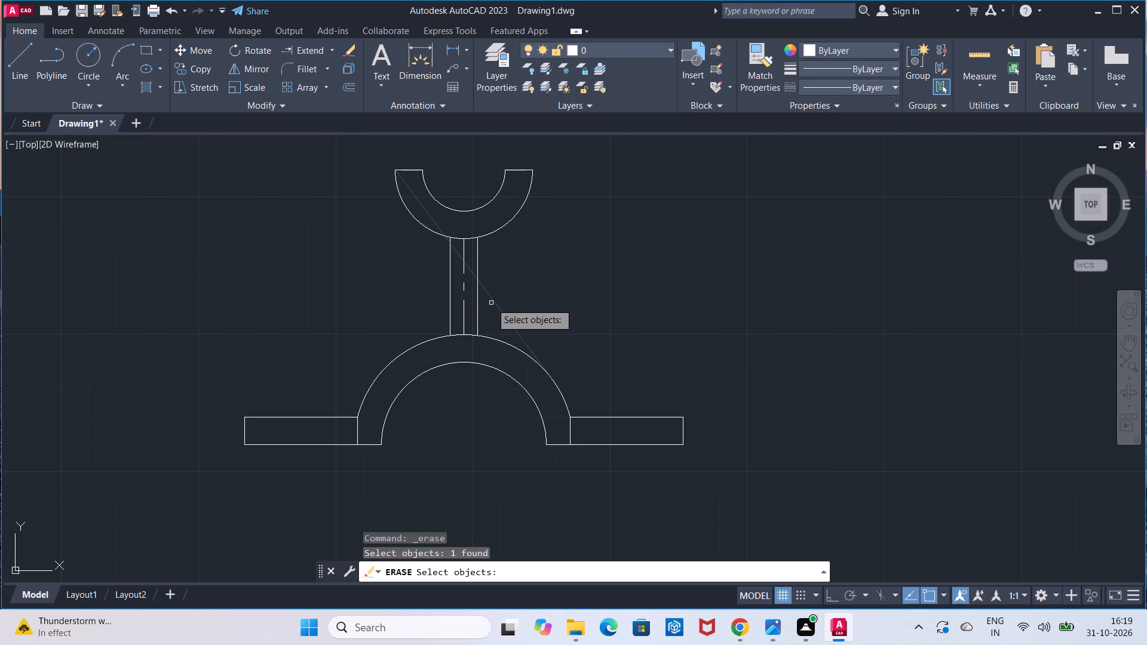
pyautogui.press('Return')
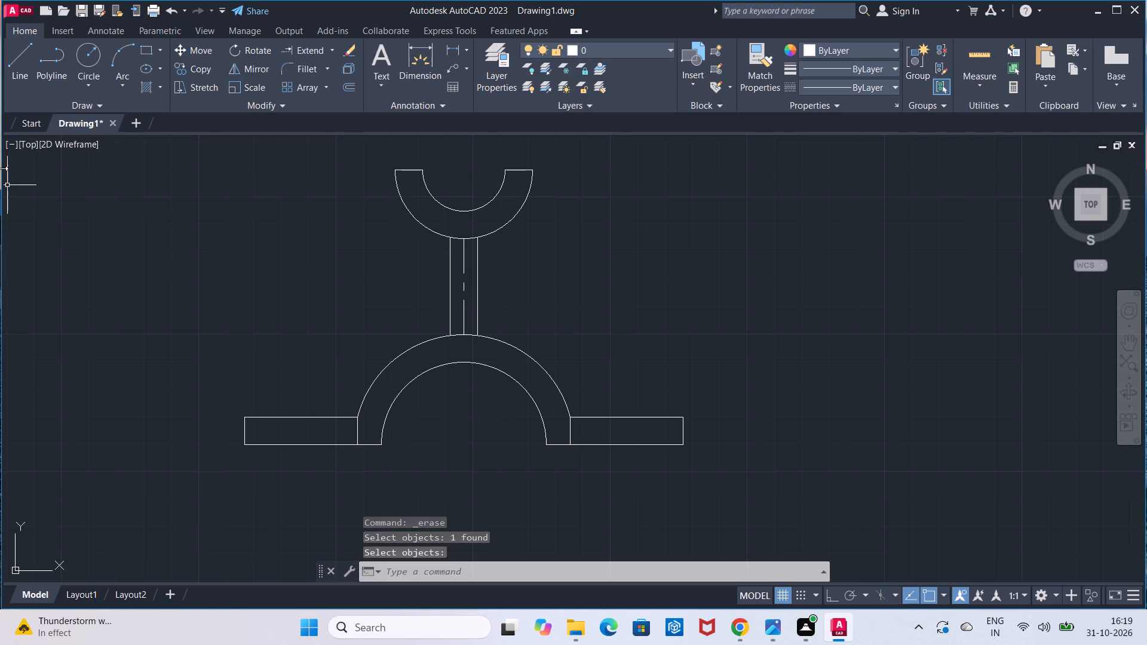
# Draw the left side line from the upper half ring's outer left corner to the lower outer arc just above the left flange.
pyautogui.click(11, 64)
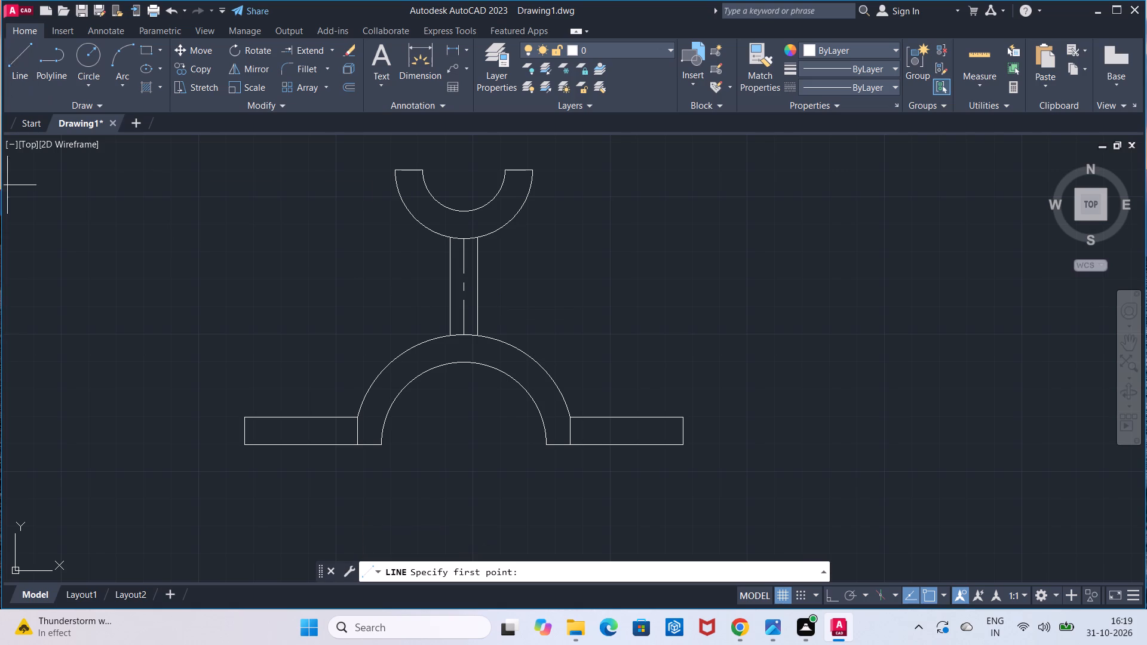
pyautogui.click(395, 169)
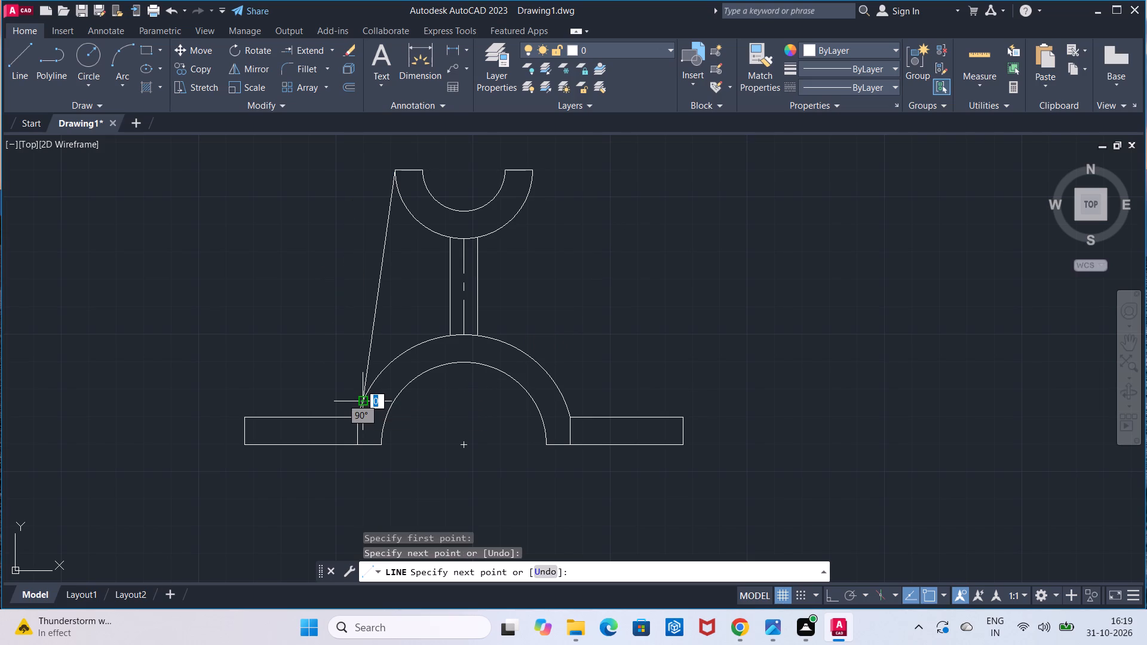
pyautogui.press('Escape')
# Draw the right side line, about 85.5 long, from the upper half ring's outer right corner to the lower outer arc above the right flange.
pyautogui.scroll(1, 363, 402)
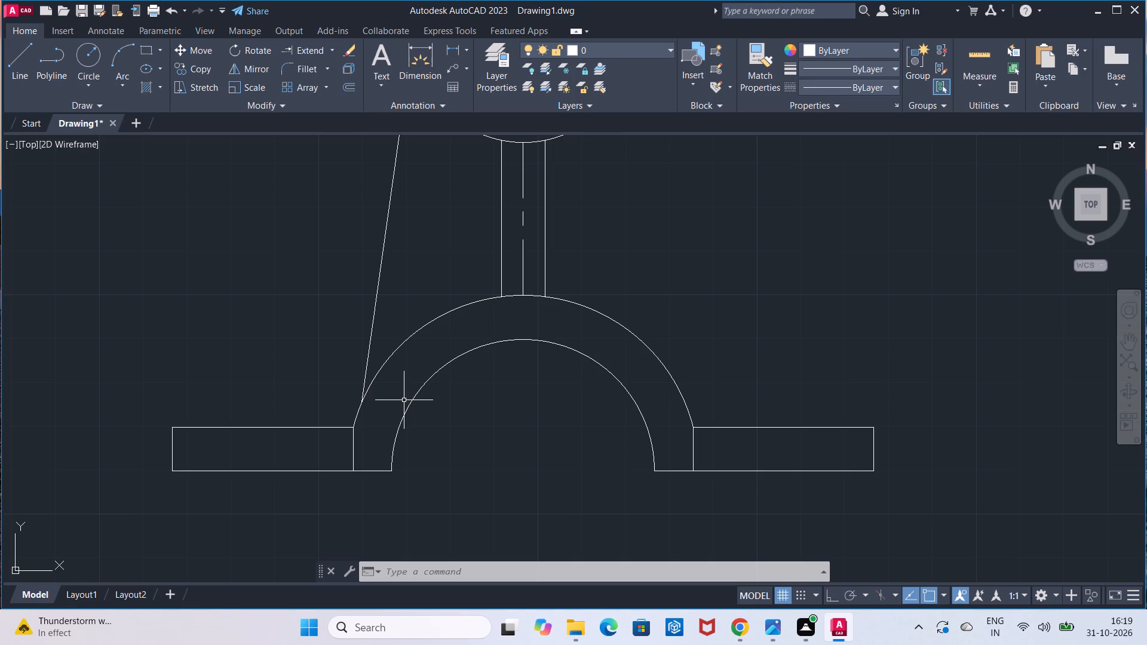
pyautogui.scroll(-1, 634, 446)
pyautogui.click(18, 76)
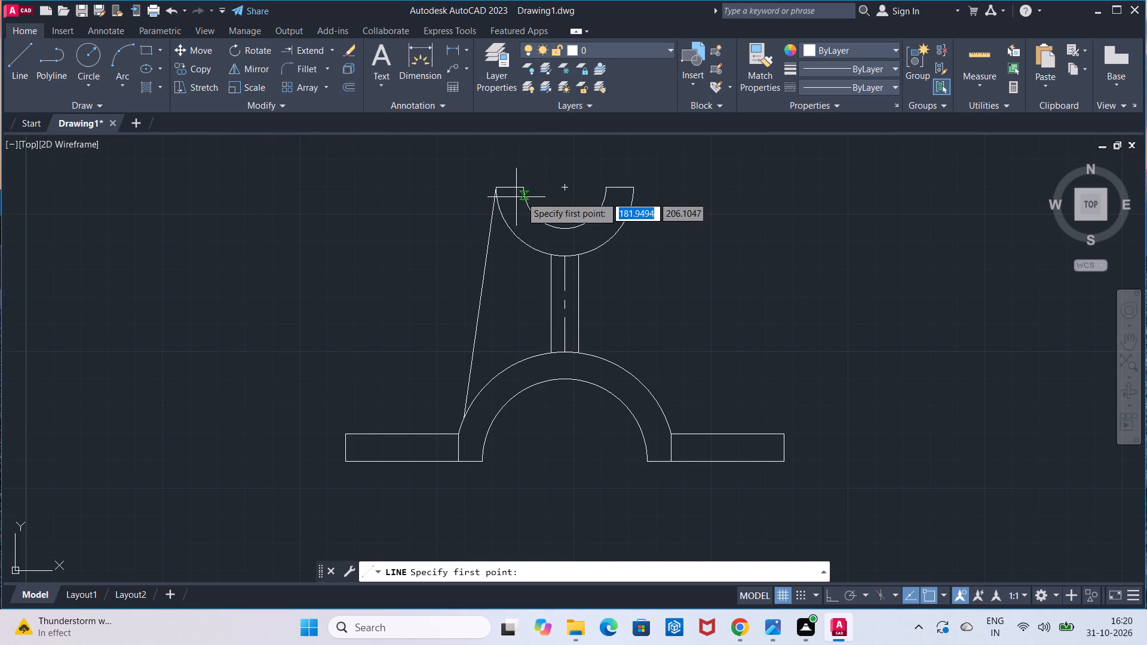
pyautogui.click(635, 185)
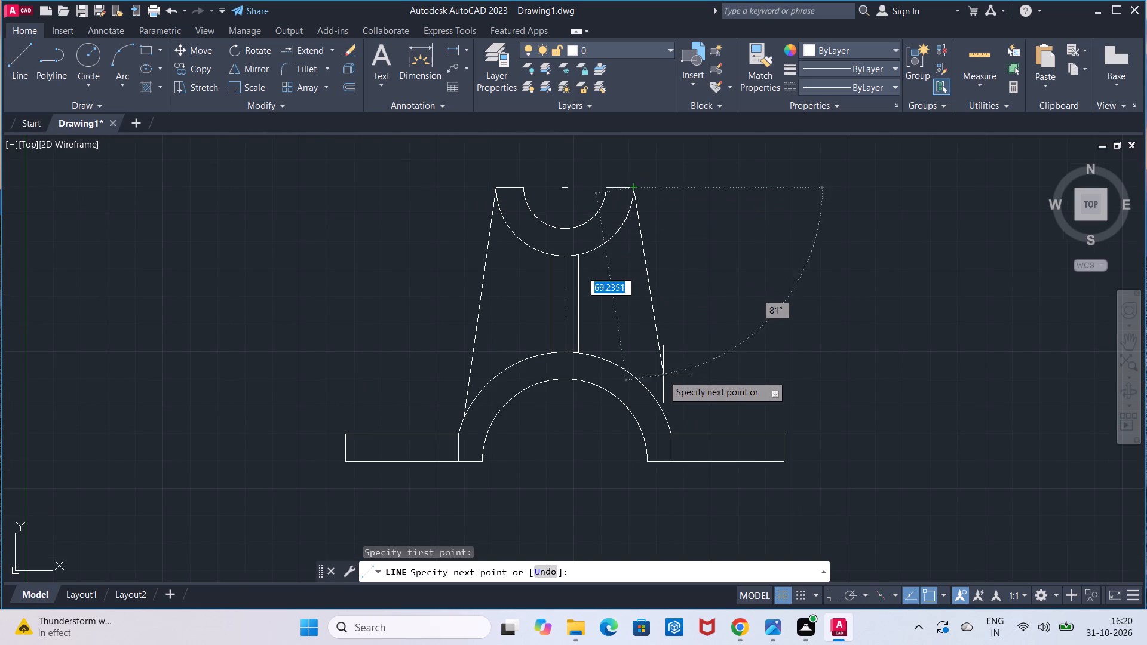
pyautogui.click(665, 420)
pyautogui.press('Escape')
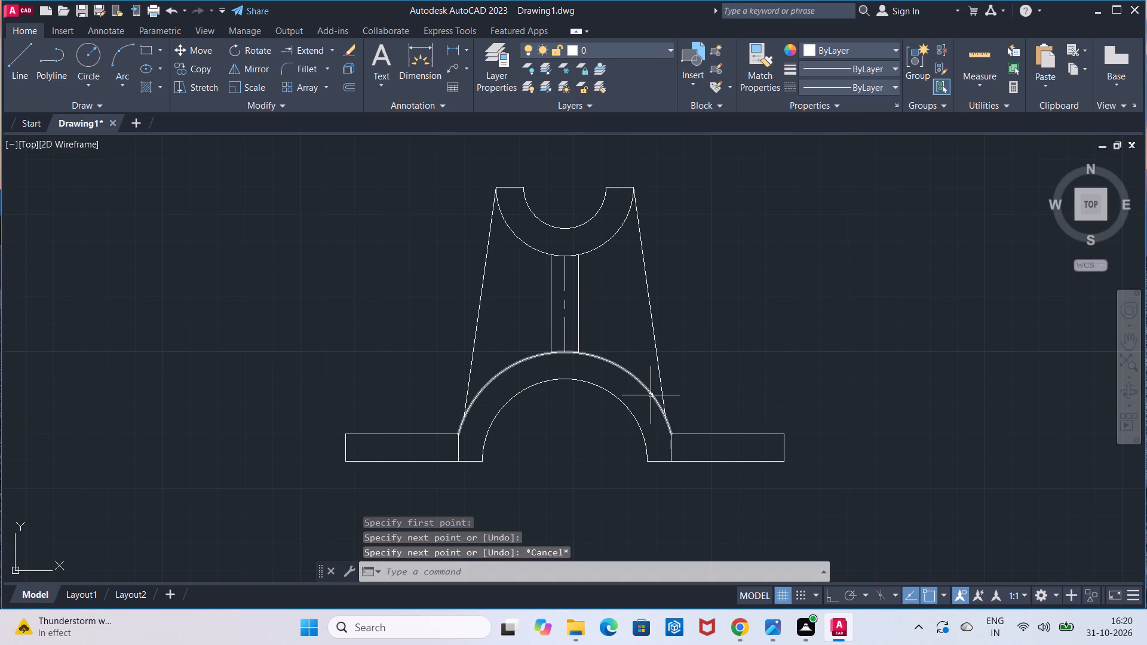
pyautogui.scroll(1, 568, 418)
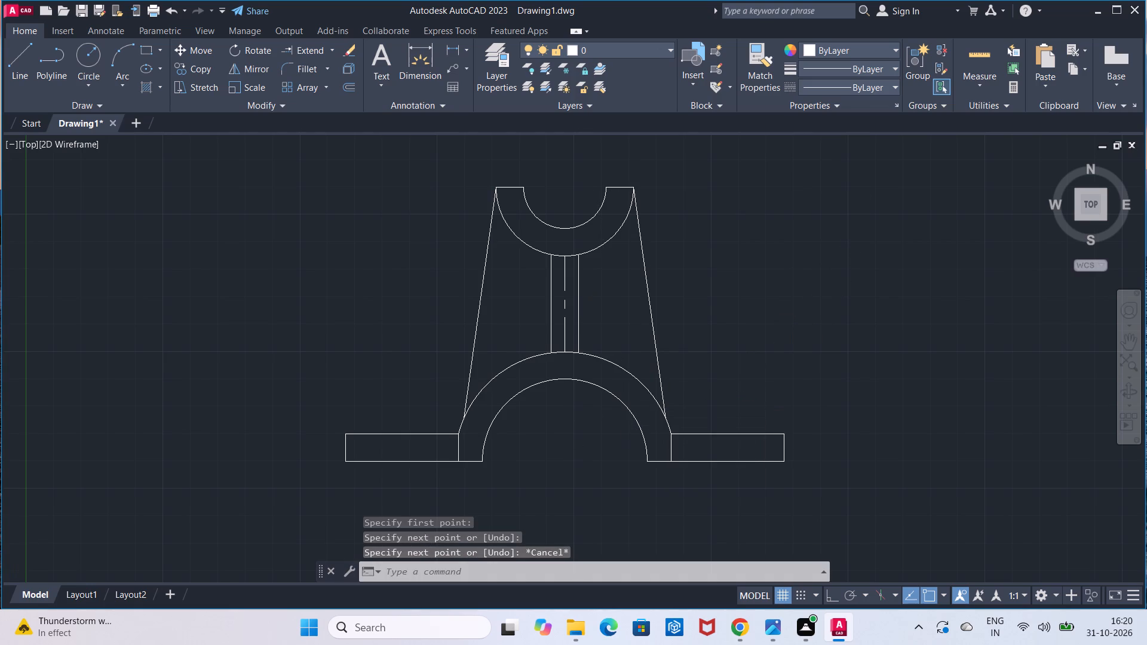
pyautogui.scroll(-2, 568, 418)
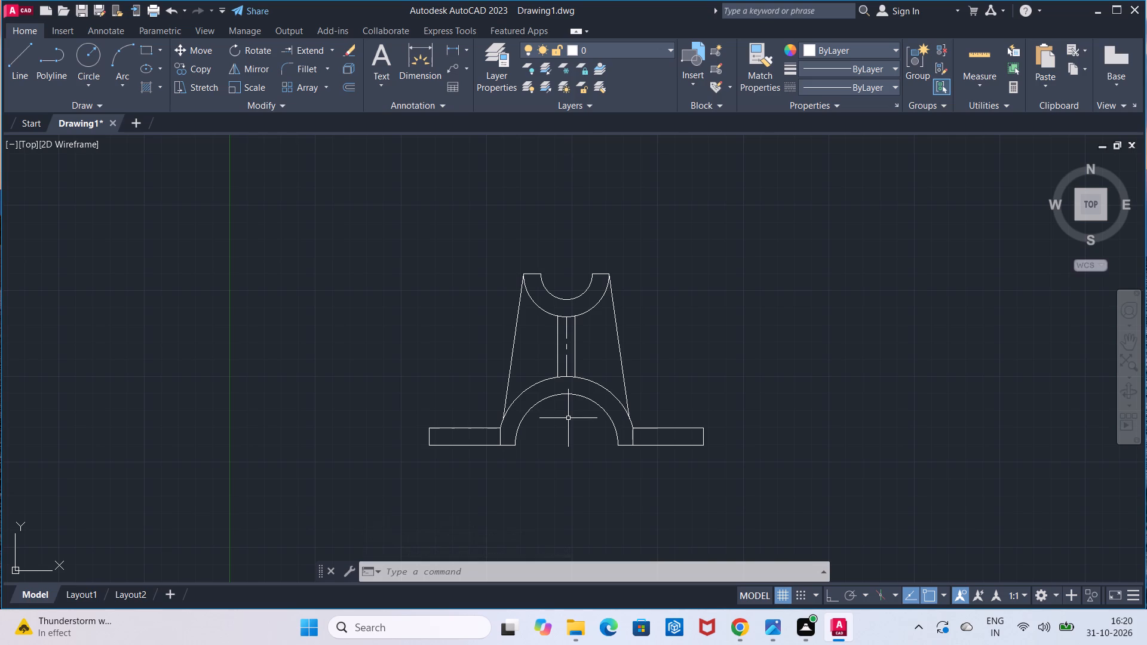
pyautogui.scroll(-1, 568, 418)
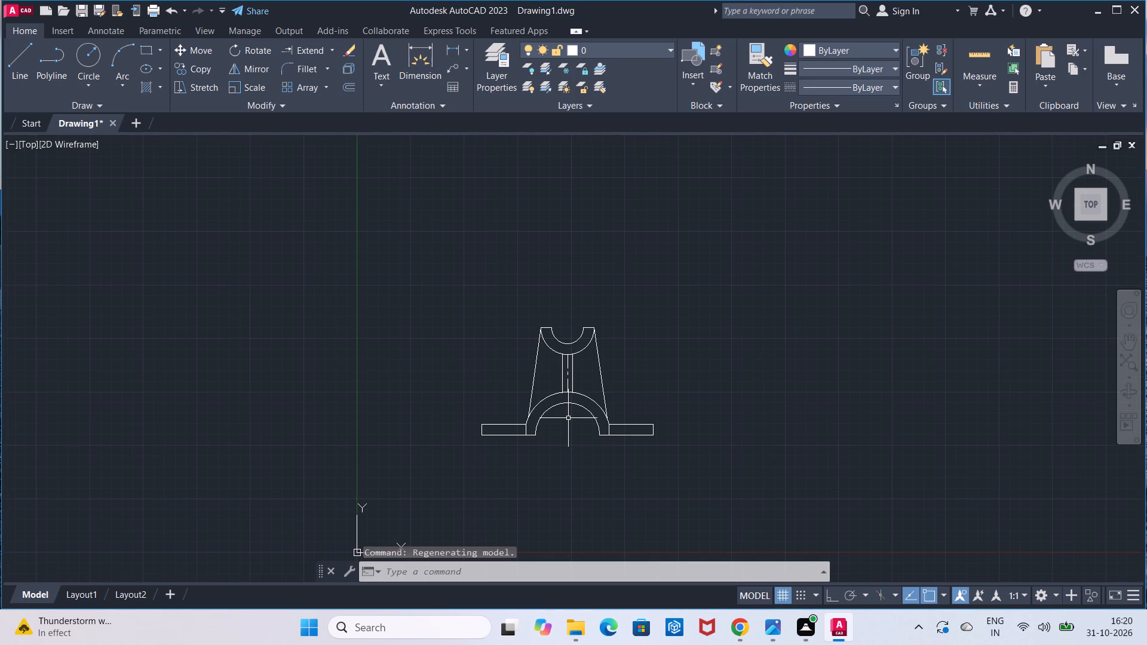
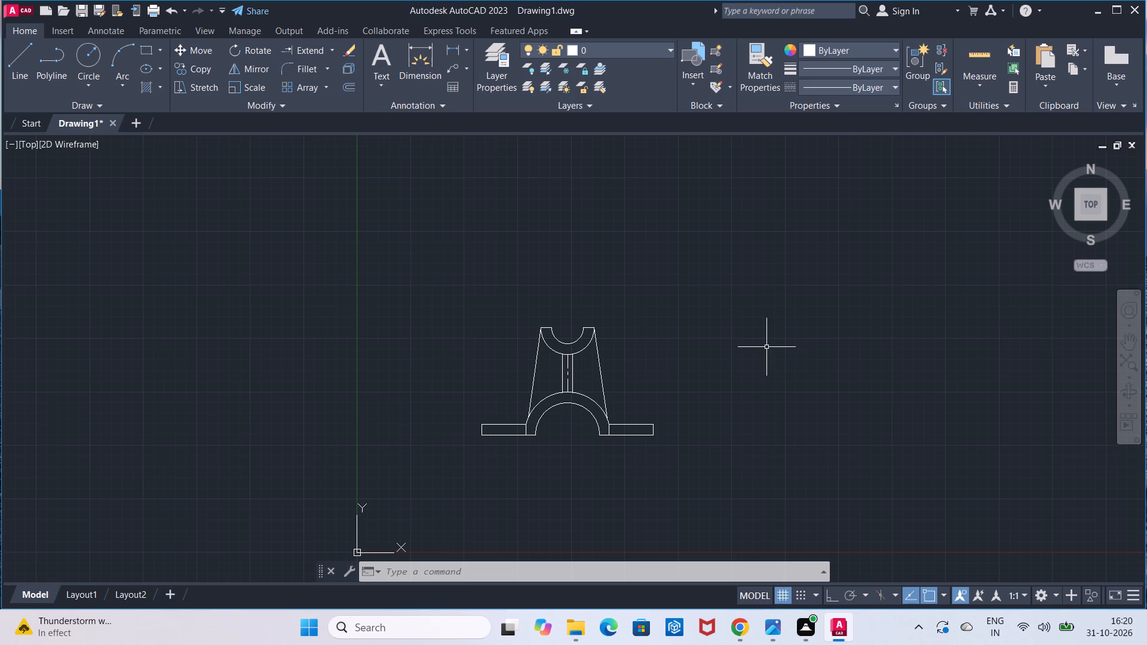
# Measure the horizontal distance between the lower half ring's outer base corners with a linear dimension, without placing it.
pyautogui.scroll(-1, 766, 347)
pyautogui.scroll(1, 766, 347)
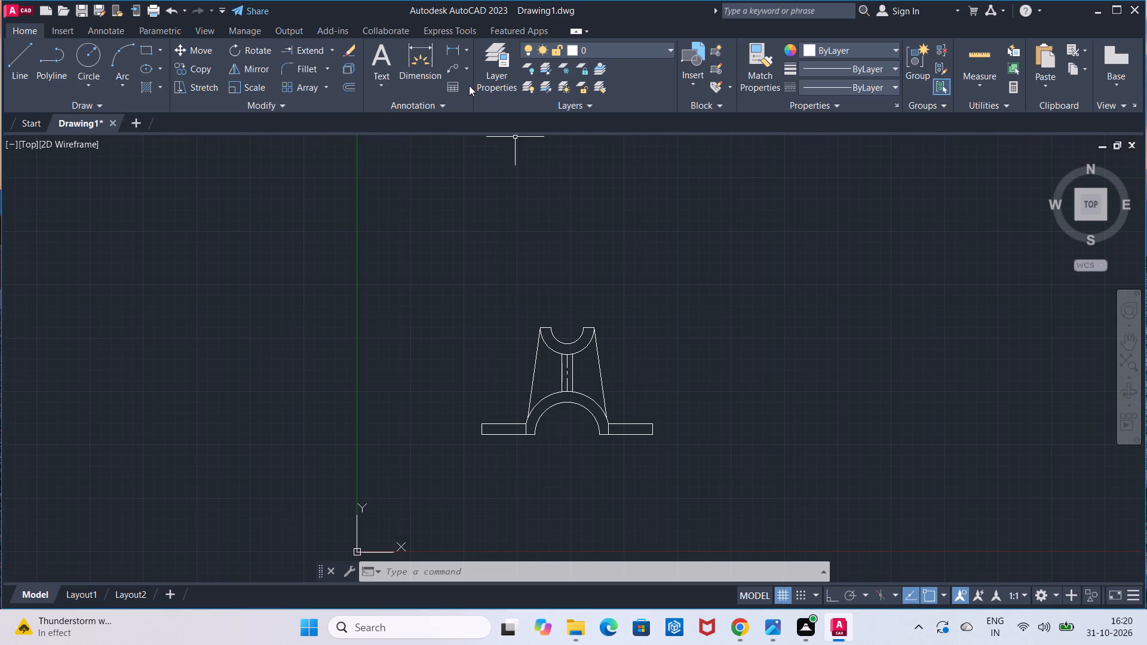
pyautogui.click(449, 46)
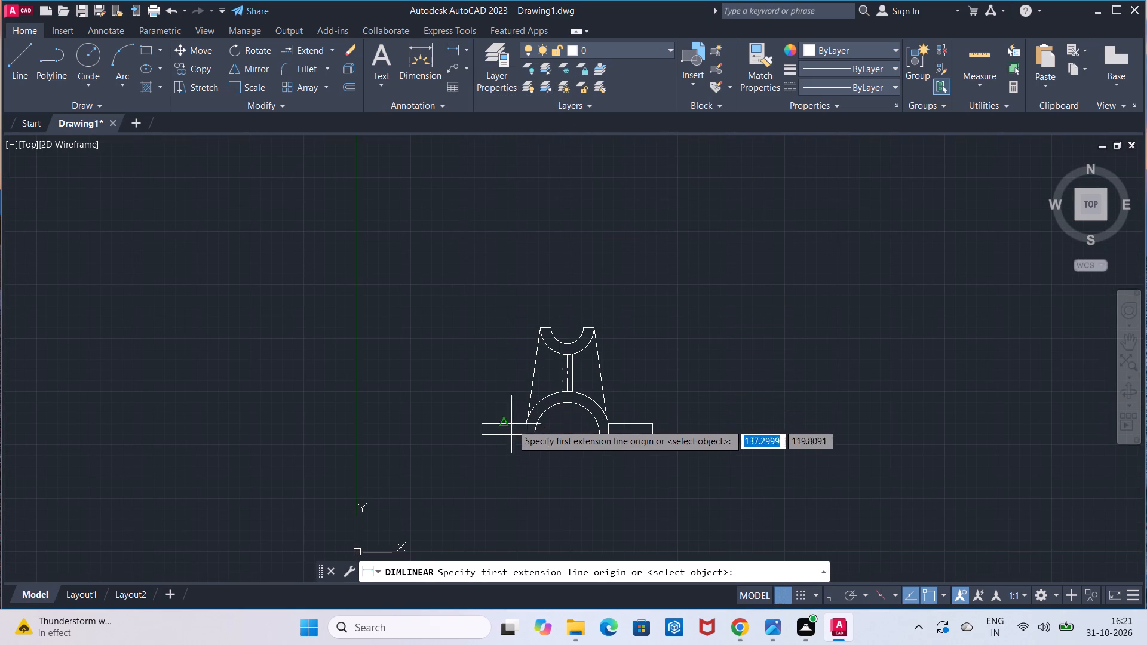
pyautogui.click(526, 432)
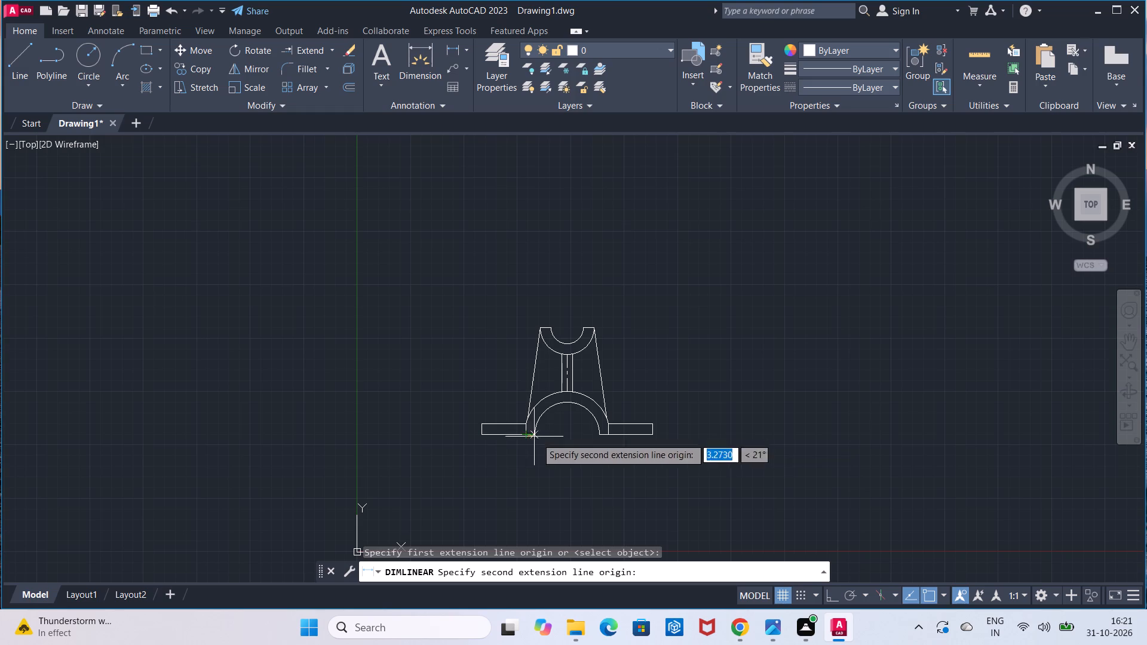
pyautogui.click(609, 435)
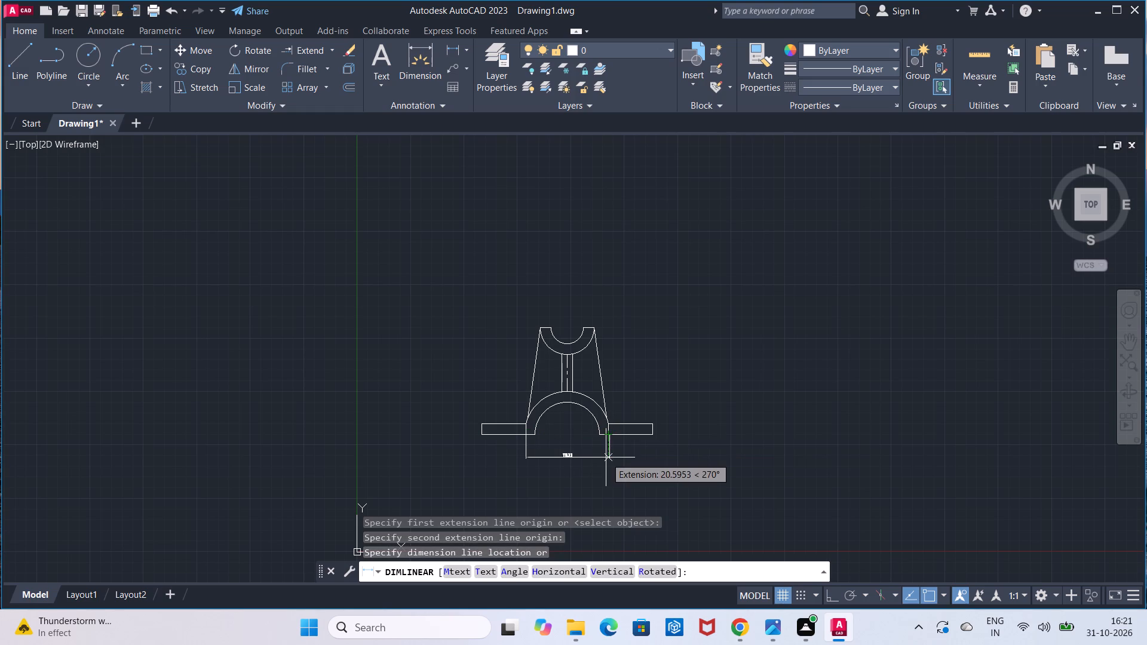
pyautogui.scroll(2, 606, 457)
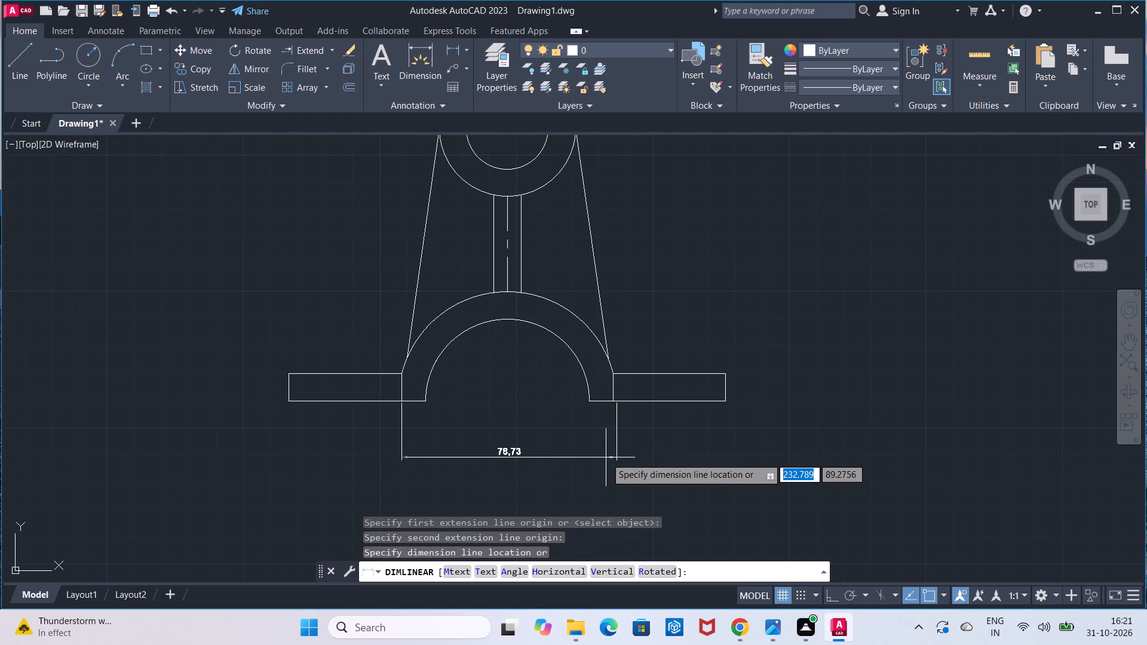
pyautogui.press('Escape')
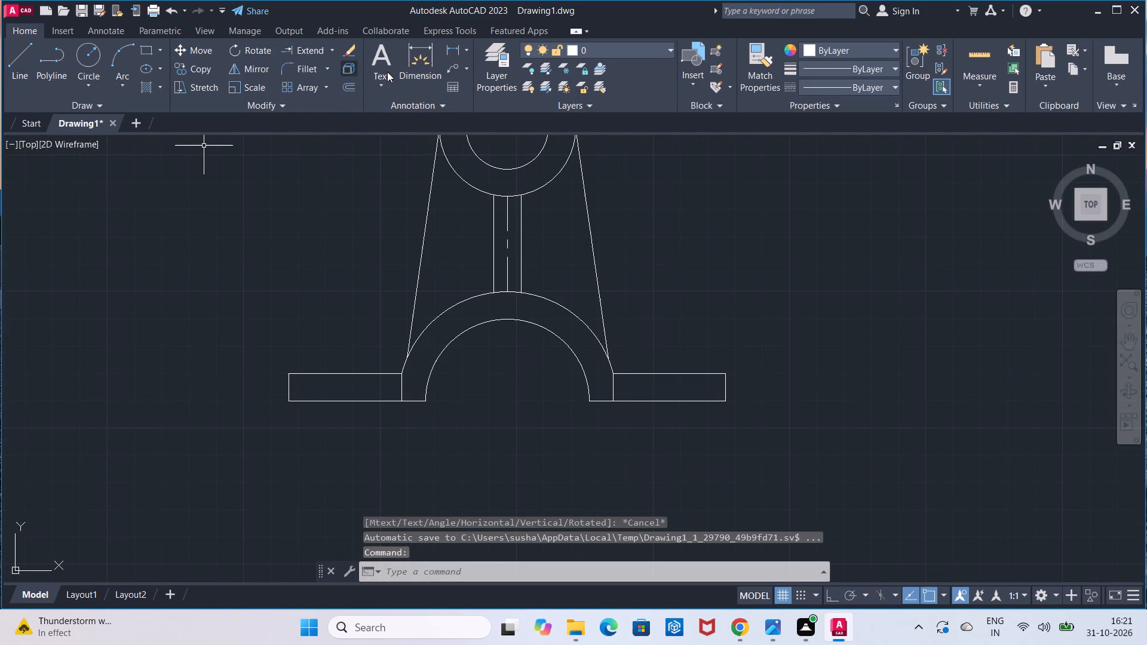
pyautogui.click(449, 47)
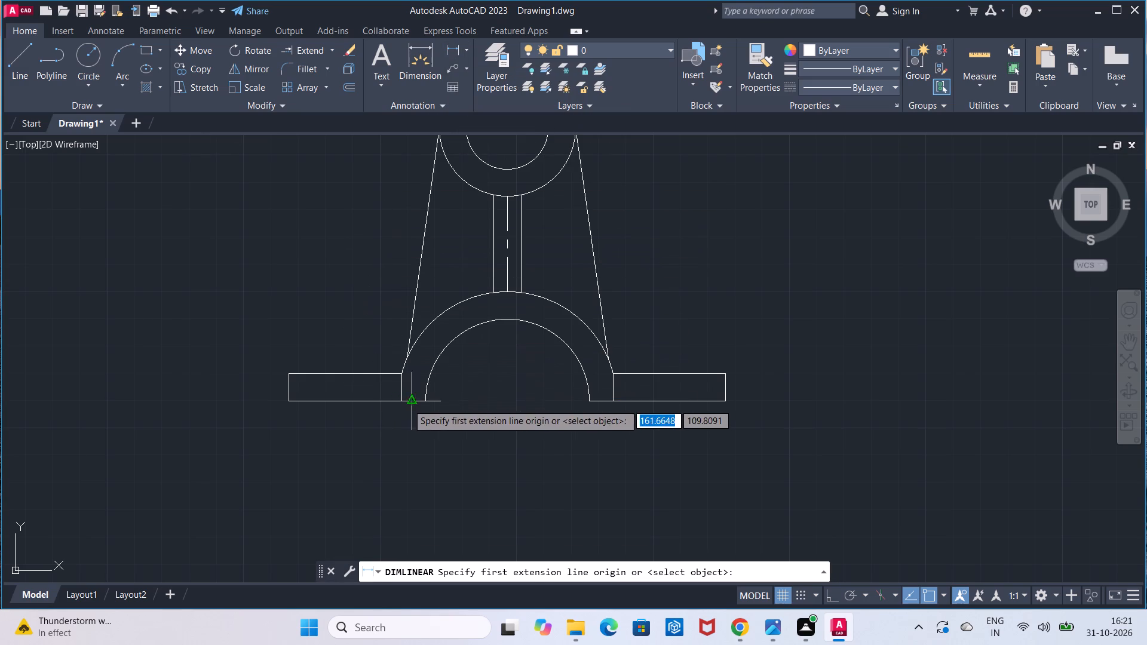
pyautogui.click(401, 404)
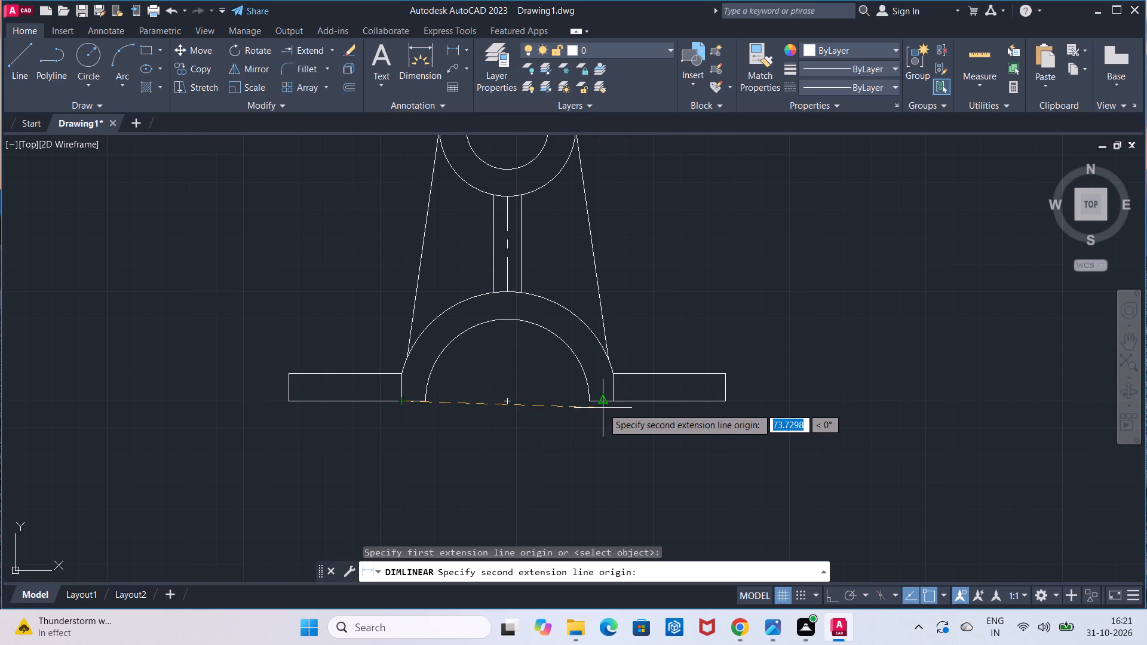
pyautogui.click(611, 404)
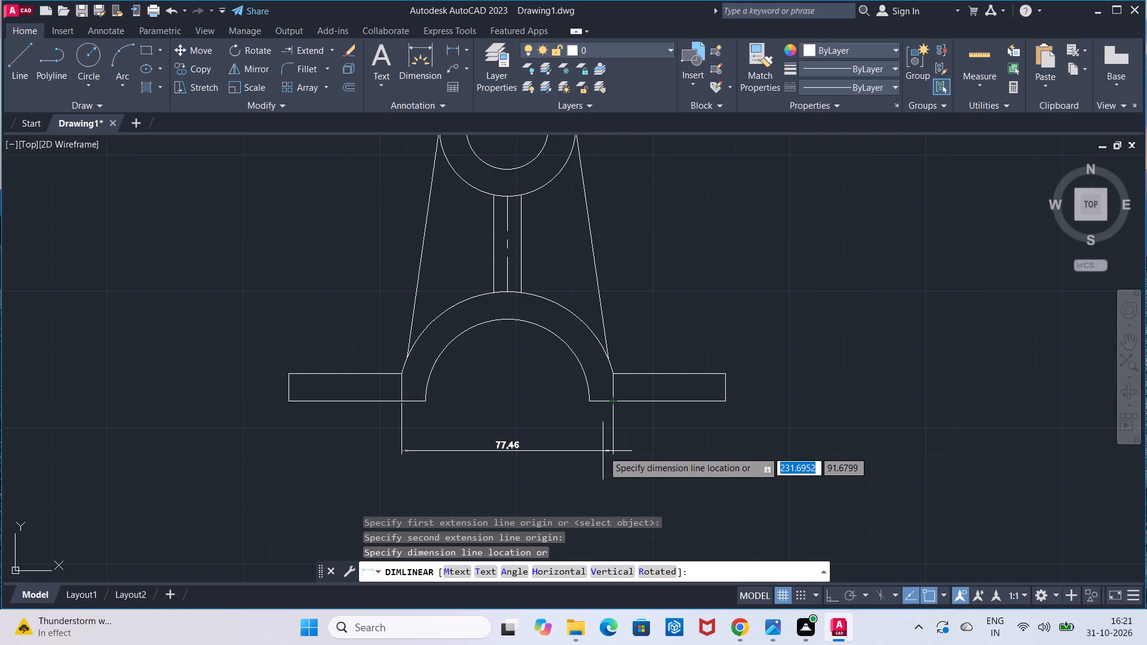
pyautogui.press('Escape')
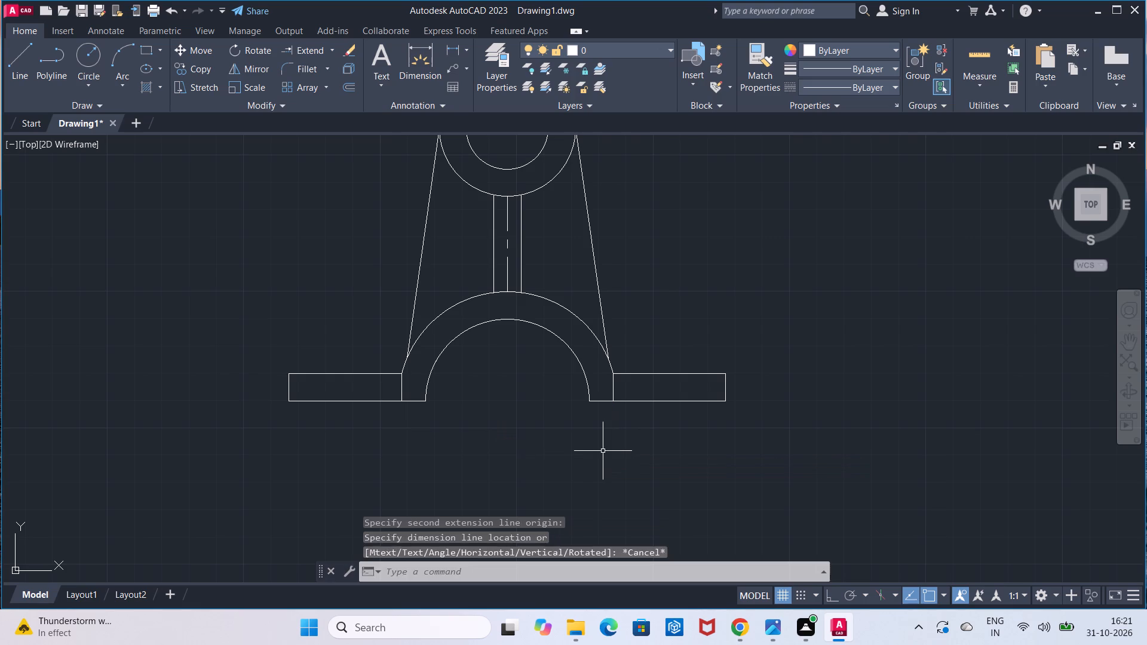
# Turn Ortho mode on for line drawing.
pyautogui.scroll(-1, 564, 429)
pyautogui.moveTo(564, 429); pyautogui.dragTo(571, 525, button='middle')
pyautogui.middleClick(571, 527)
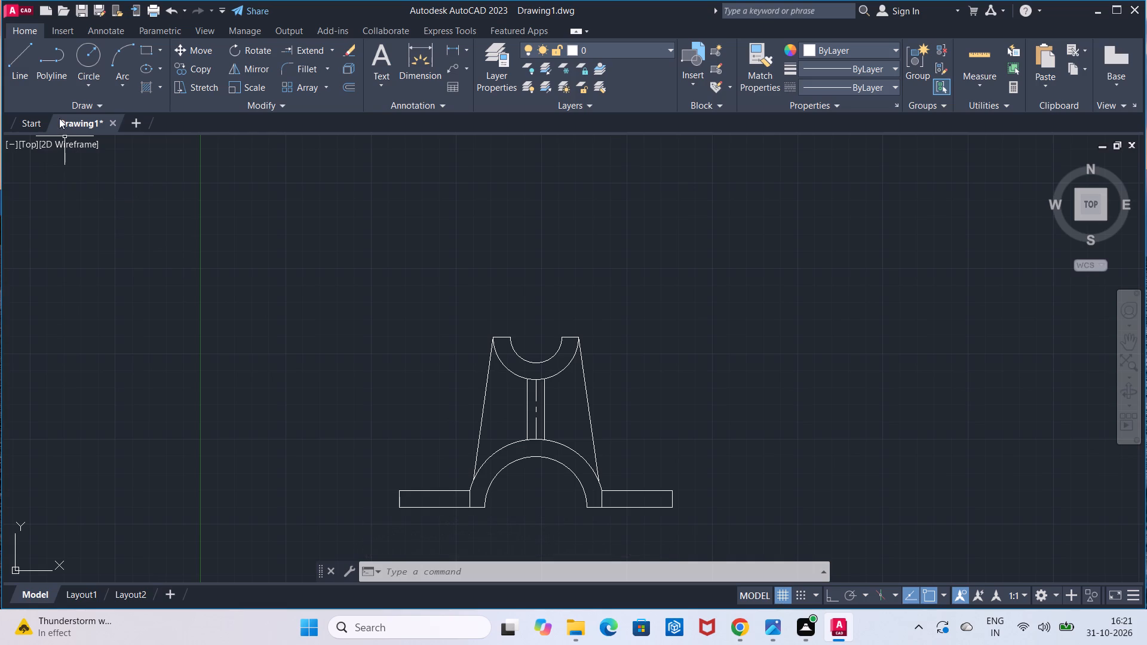
pyautogui.click(15, 73)
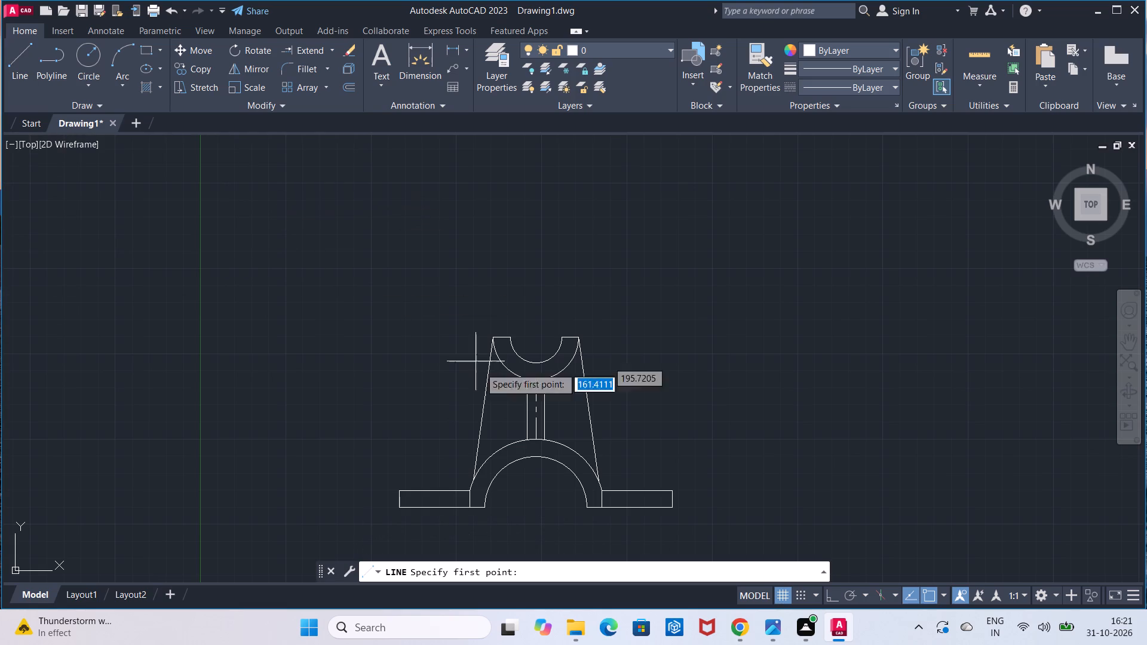
pyautogui.click(827, 595)
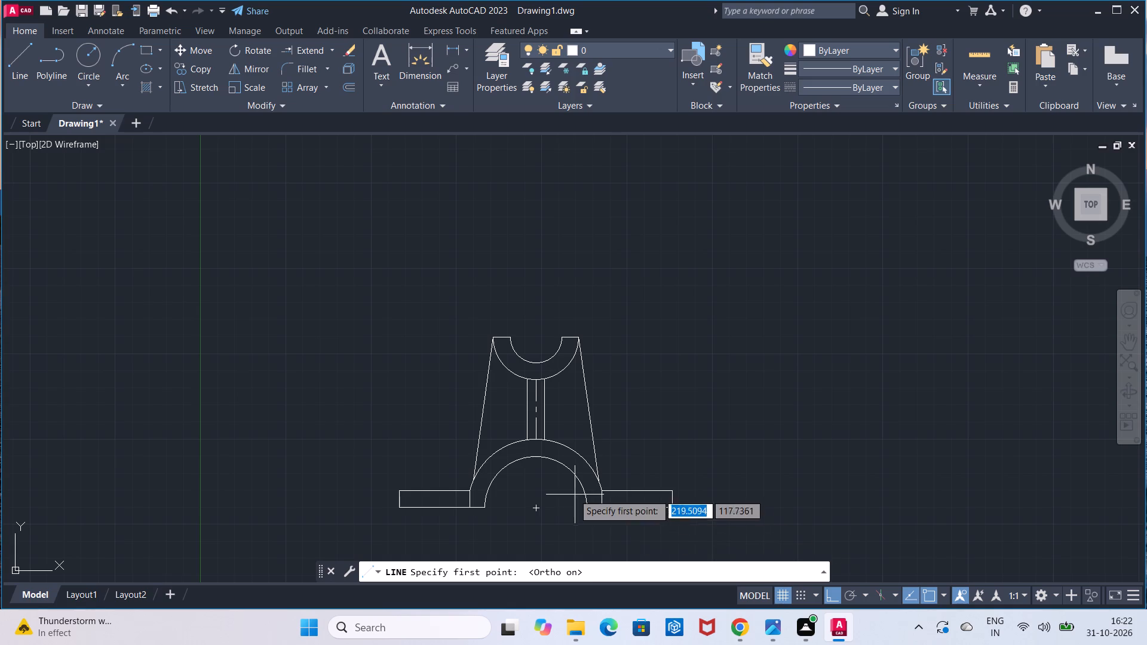
# Measure the horizontal distance between the lower ends of the two sloping side lines, without placing the dimension.
pyautogui.scroll(1, 572, 493)
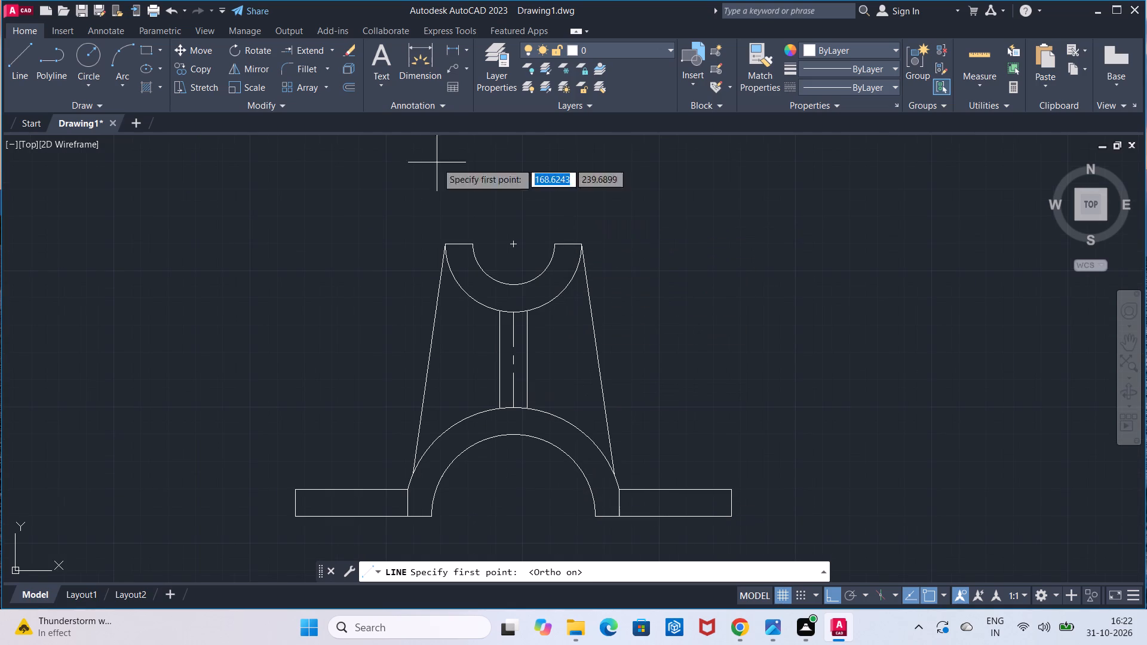
pyautogui.click(448, 48)
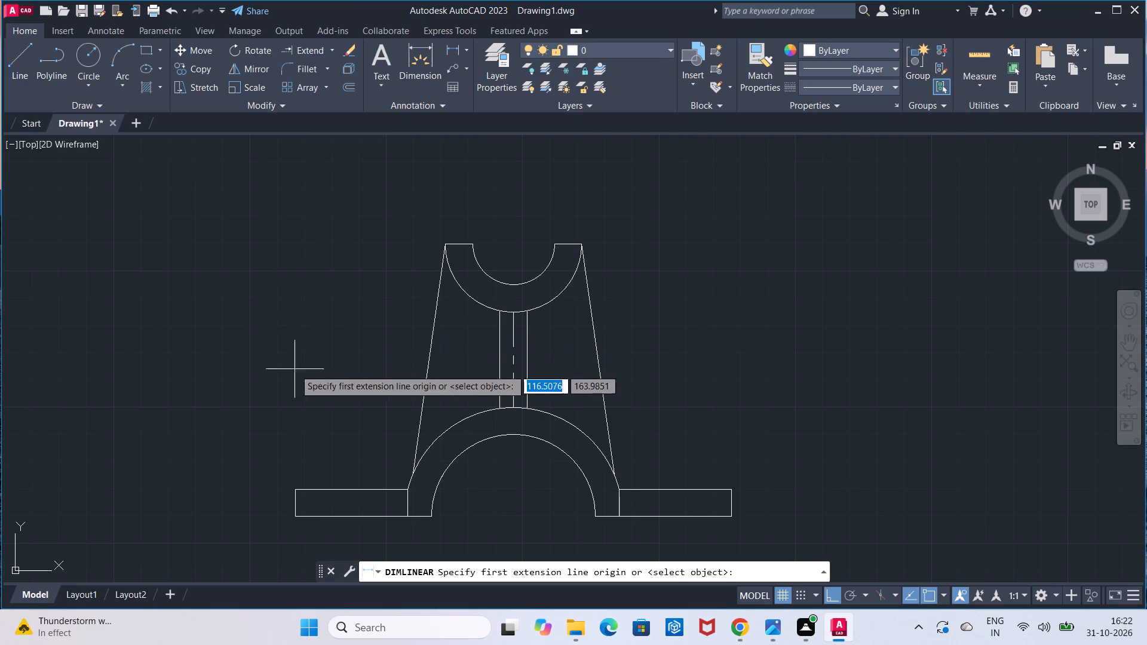
pyautogui.click(413, 466)
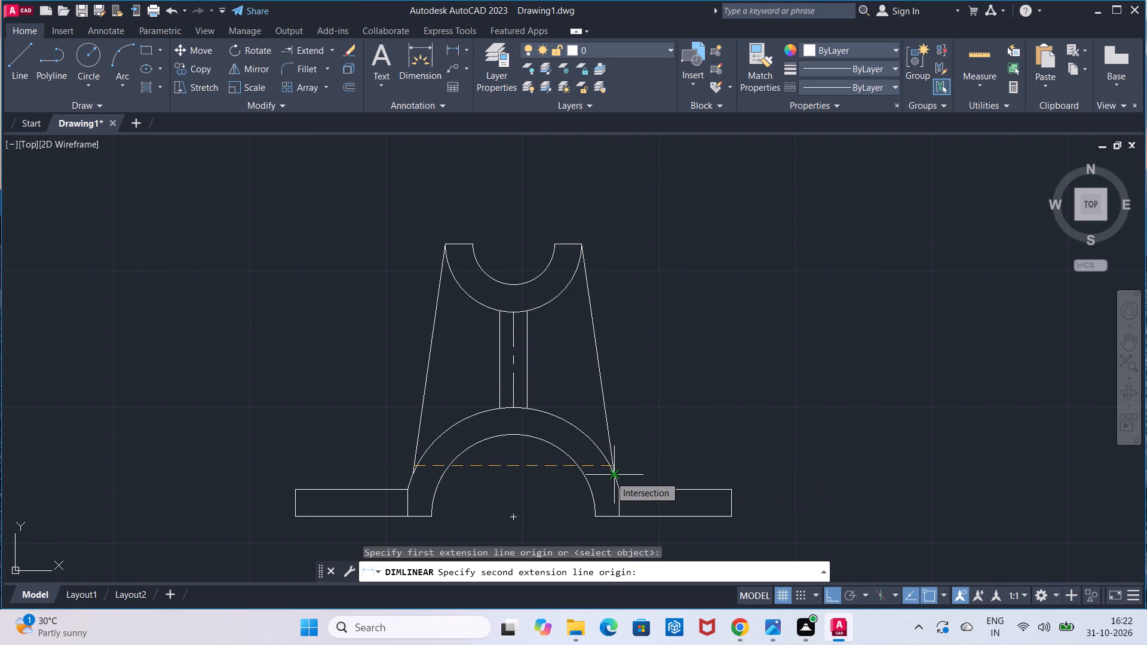
pyautogui.press('Escape')
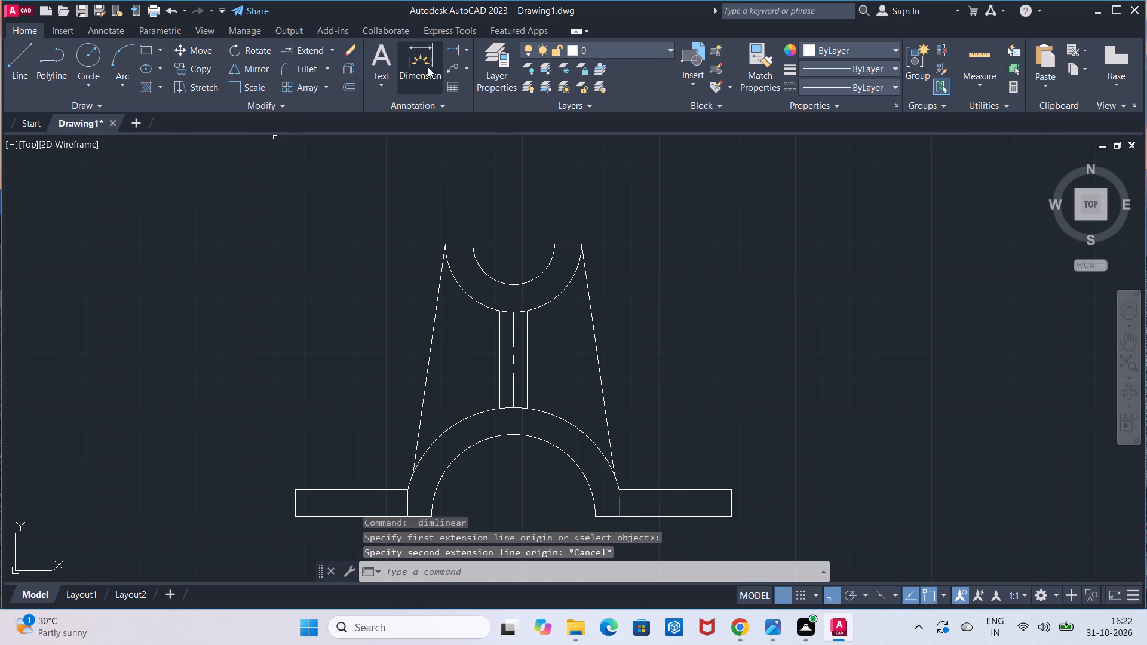
pyautogui.click(458, 51)
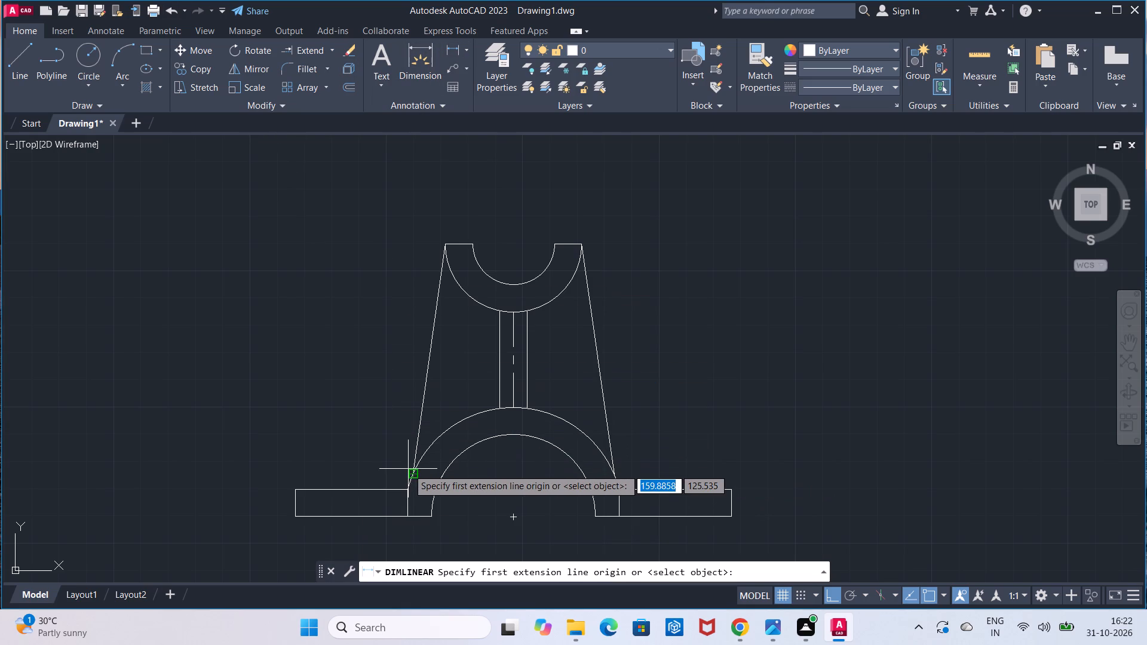
pyautogui.click(411, 475)
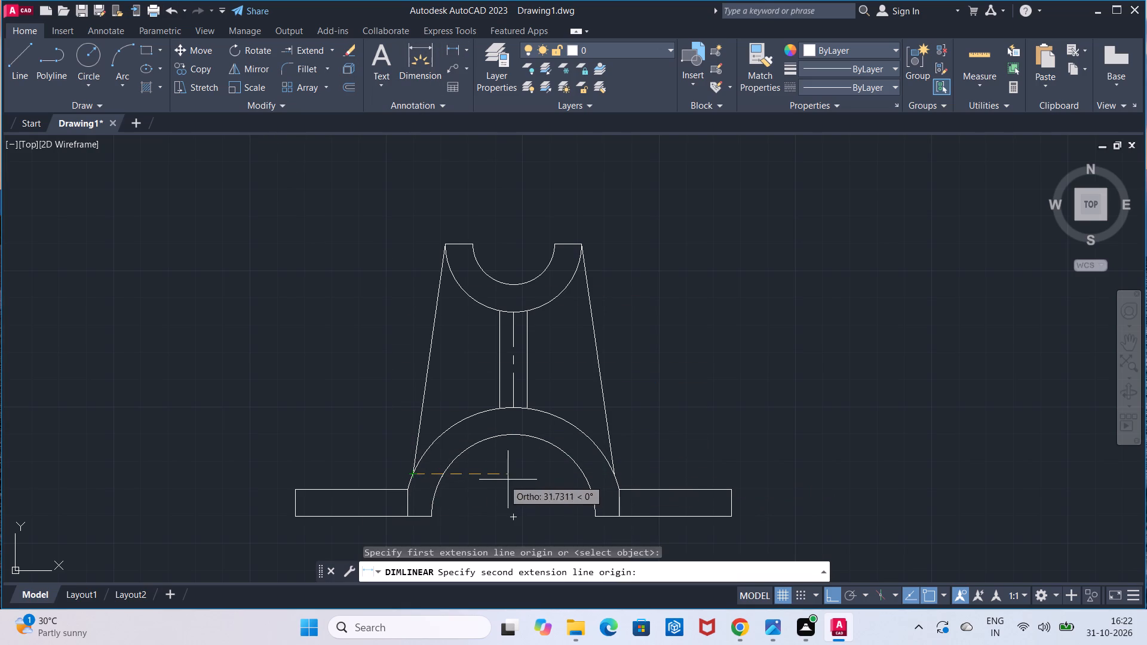
pyautogui.click(617, 478)
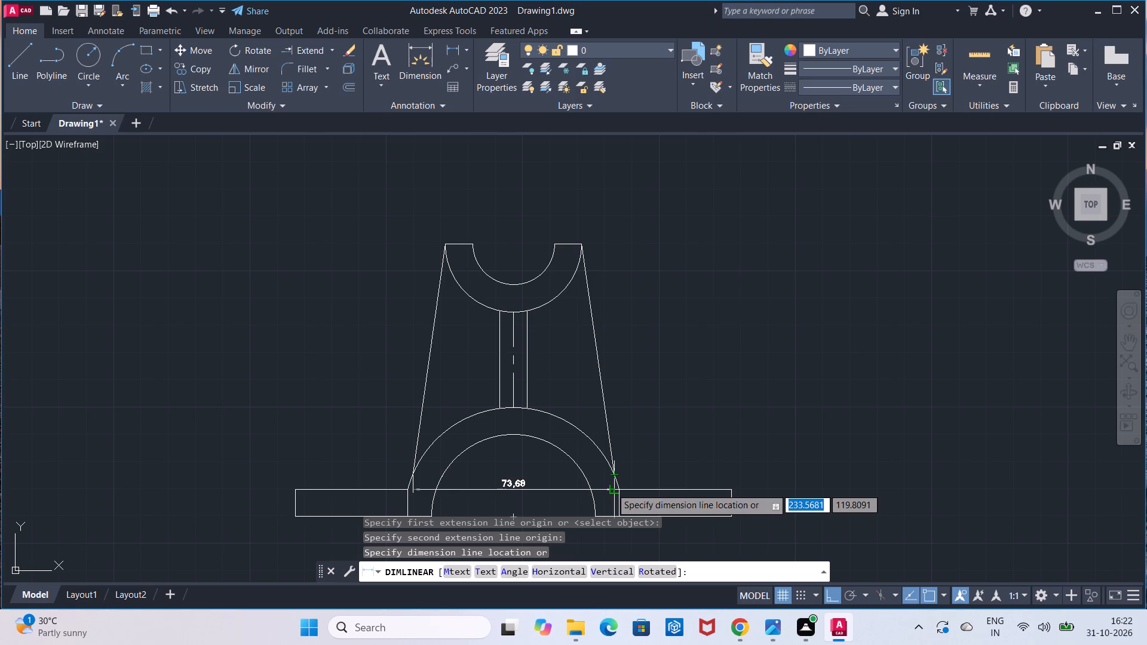
pyautogui.press('Escape')
# Draw a vertical centre line 60 long in the CENTER2 linetype above the upper half ring, aligned with its centre.
pyautogui.scroll(-1, 491, 430)
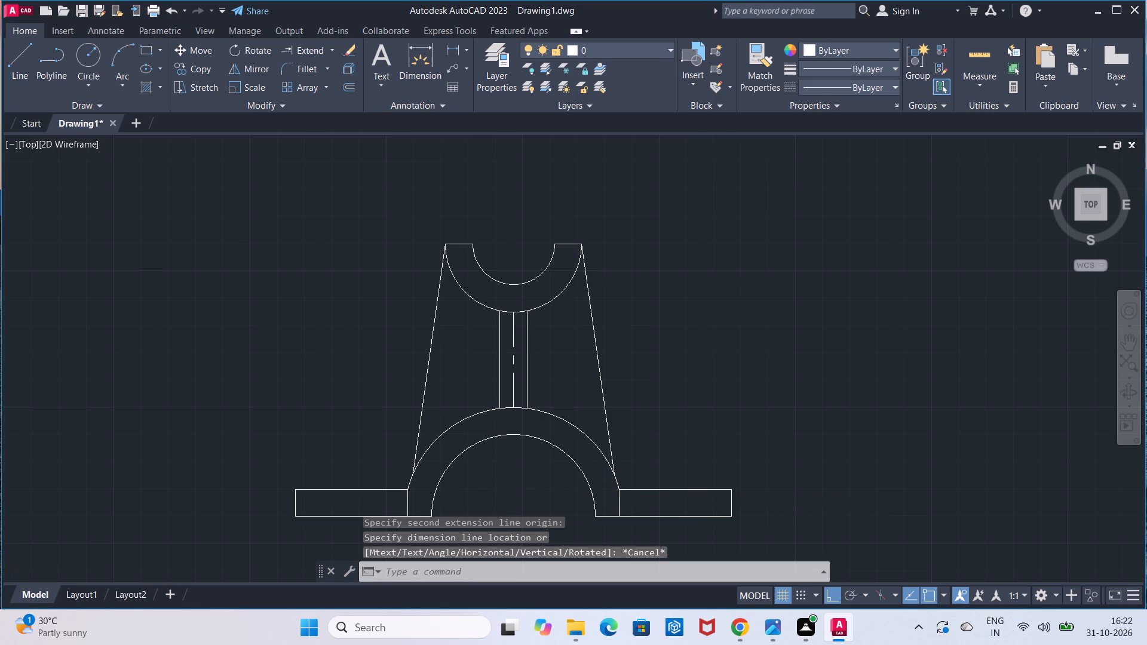
pyautogui.scroll(-1, 491, 430)
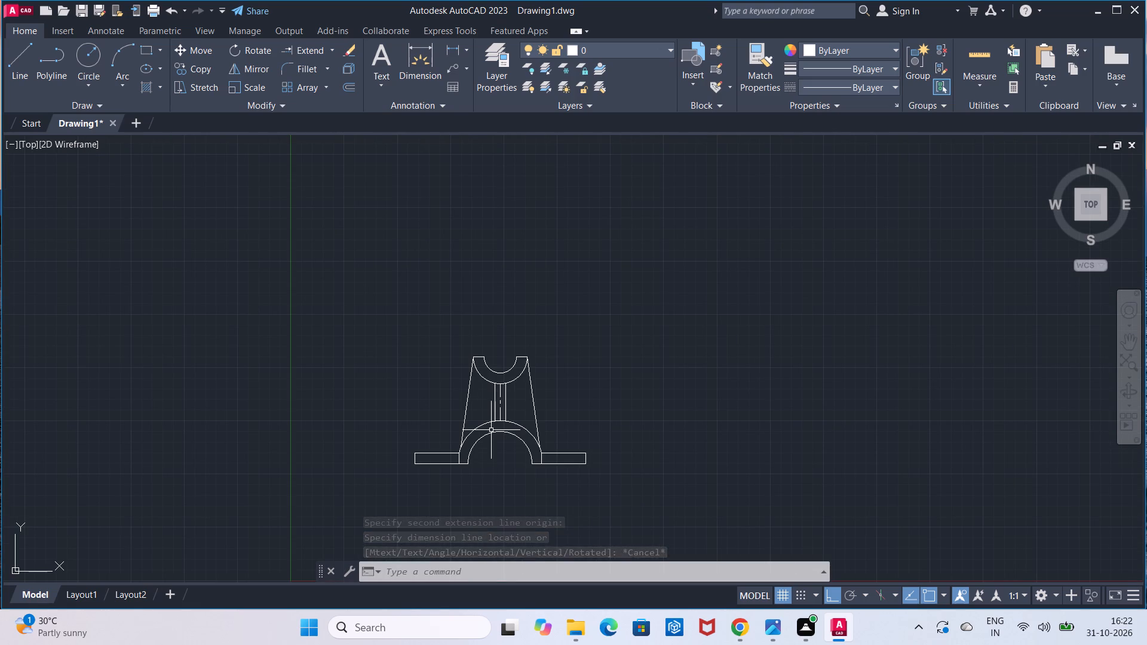
pyautogui.click(844, 93)
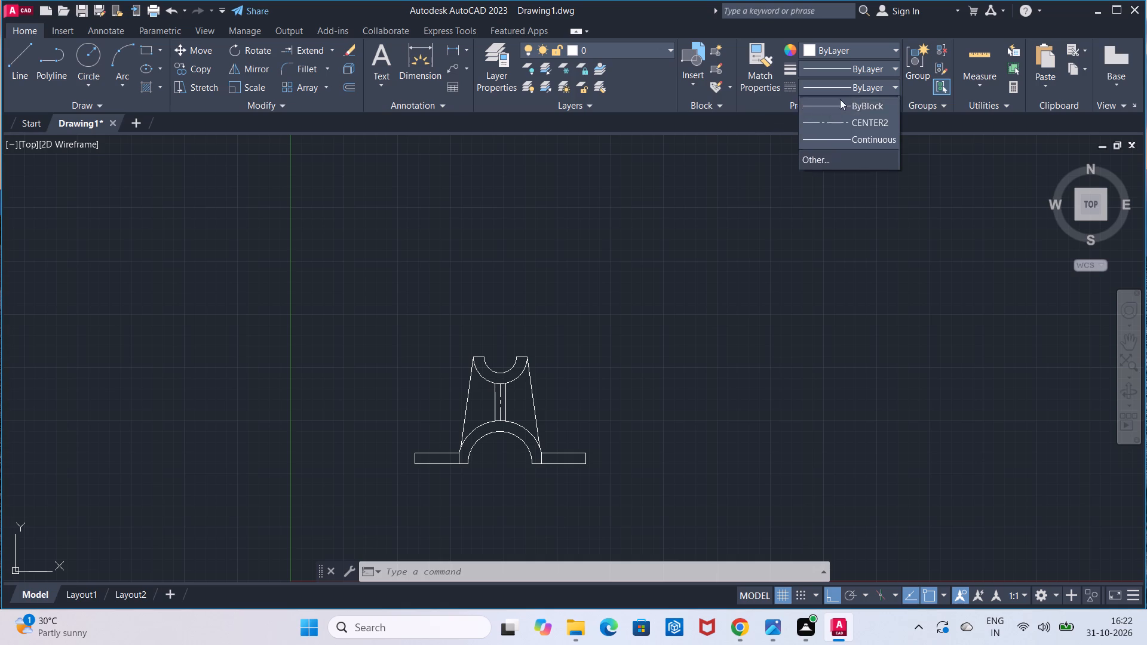
pyautogui.click(830, 136)
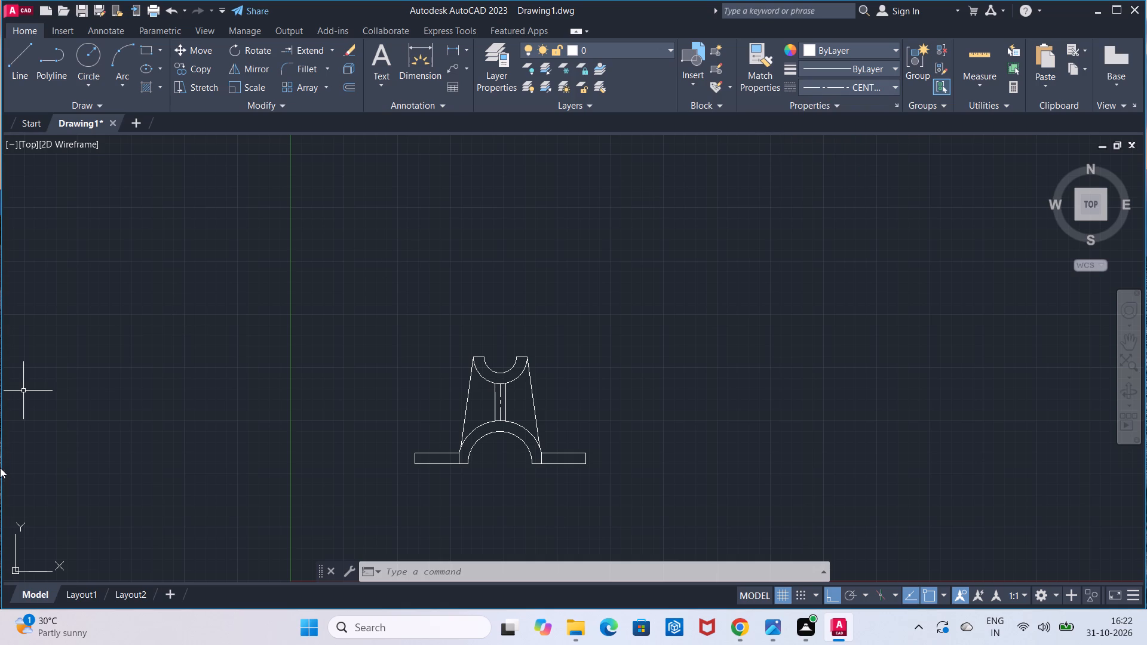
pyautogui.click(25, 67)
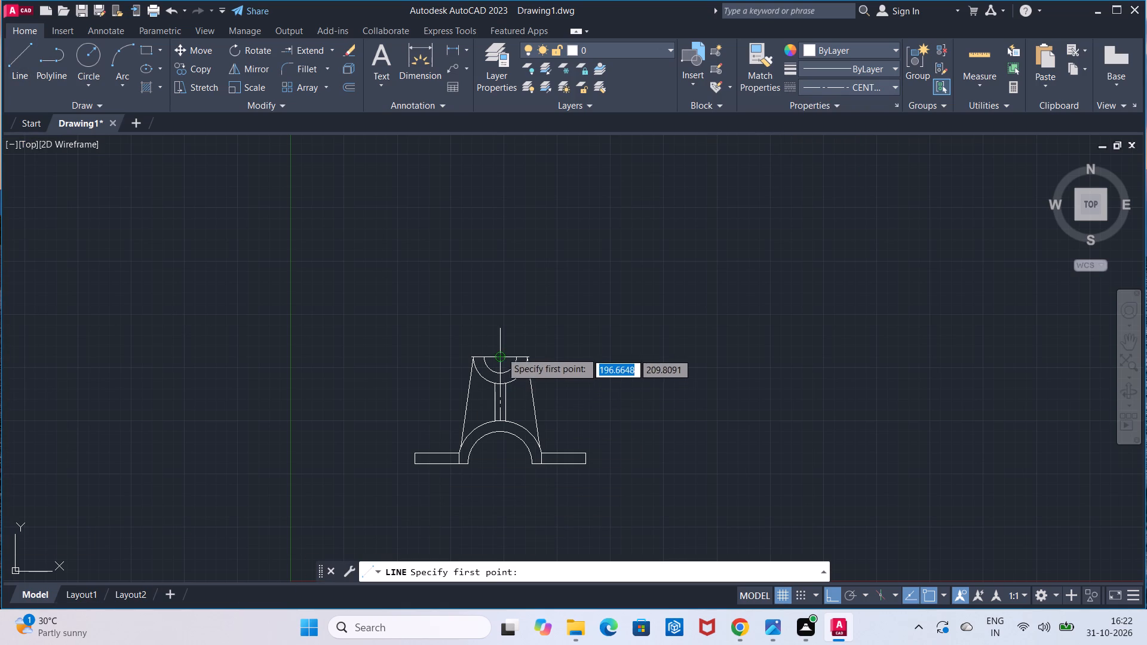
pyautogui.click(502, 292)
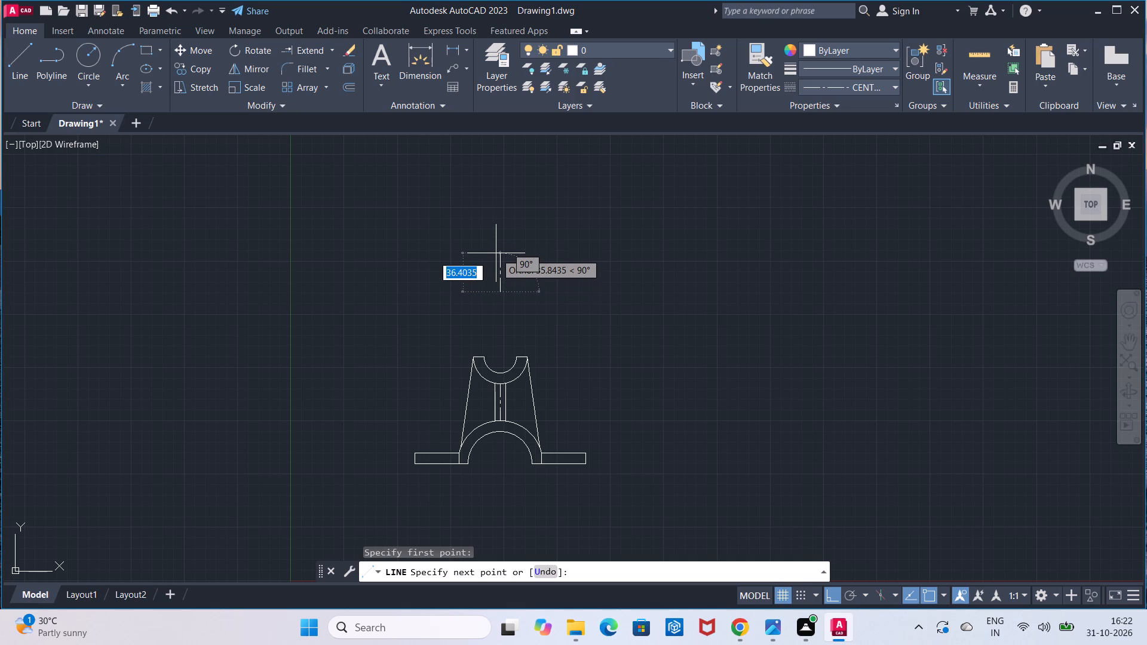
pyautogui.write('60')
pyautogui.press('Return')
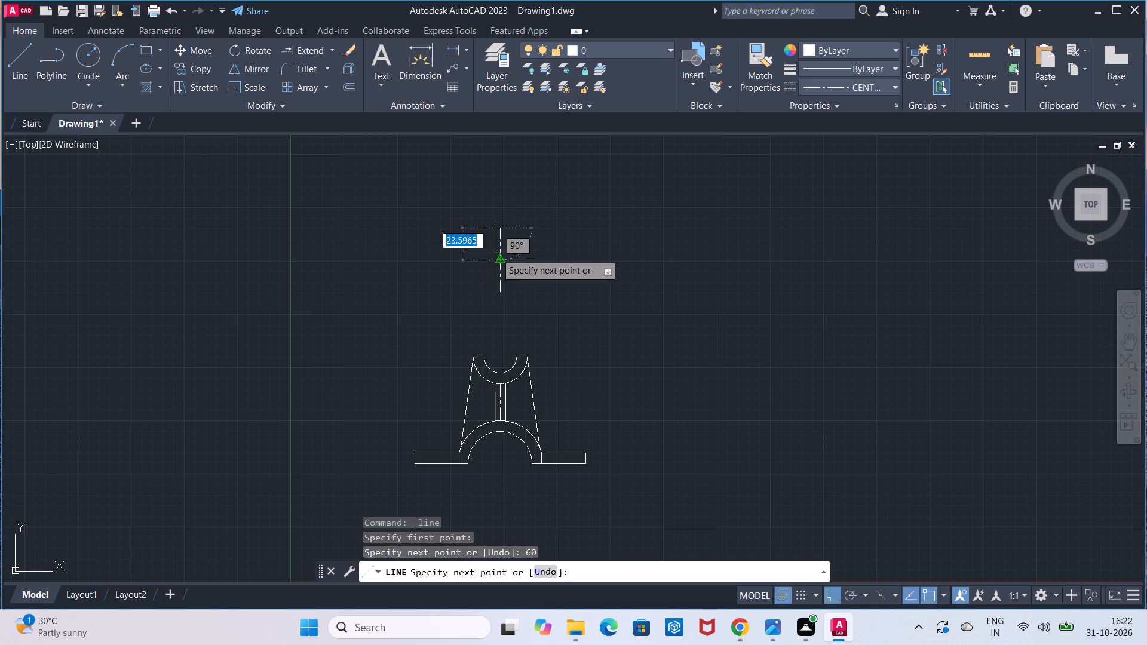
pyautogui.press('Escape')
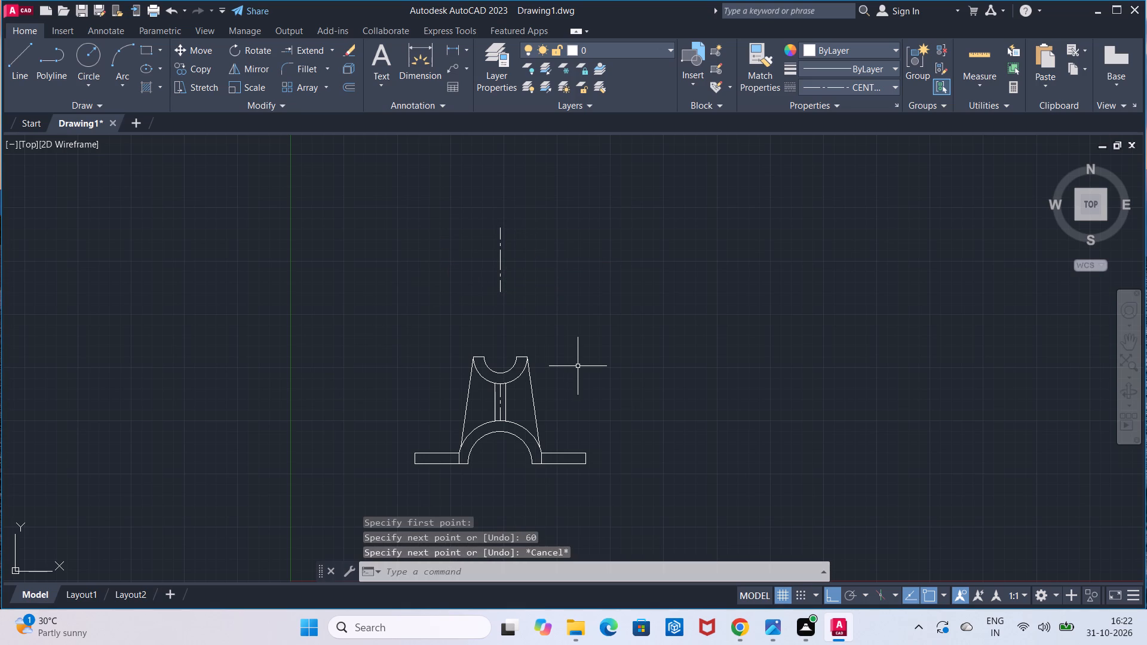
# Set the current linetype back to ByLayer.
pyautogui.moveTo(569, 408); pyautogui.dragTo(553, 545, button='middle')
pyautogui.scroll(1, 545, 506)
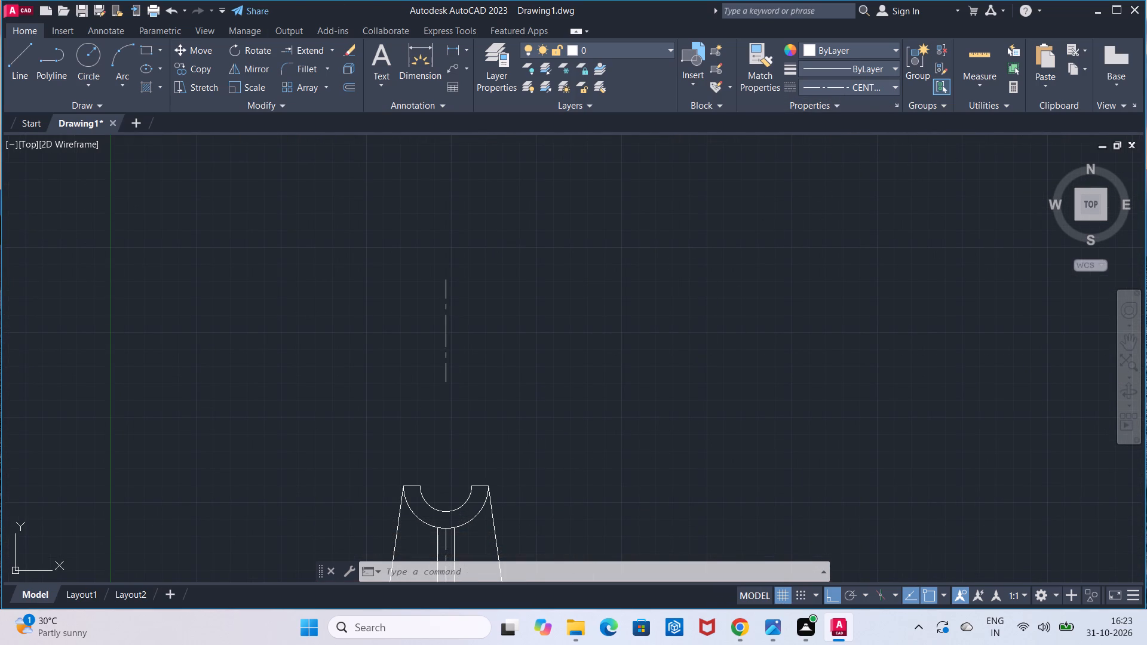
pyautogui.click(851, 84)
pyautogui.click(849, 103)
# Offset the upper view's vertical centre line by 40 to both its left and right sides.
pyautogui.scroll(-1, 170, 114)
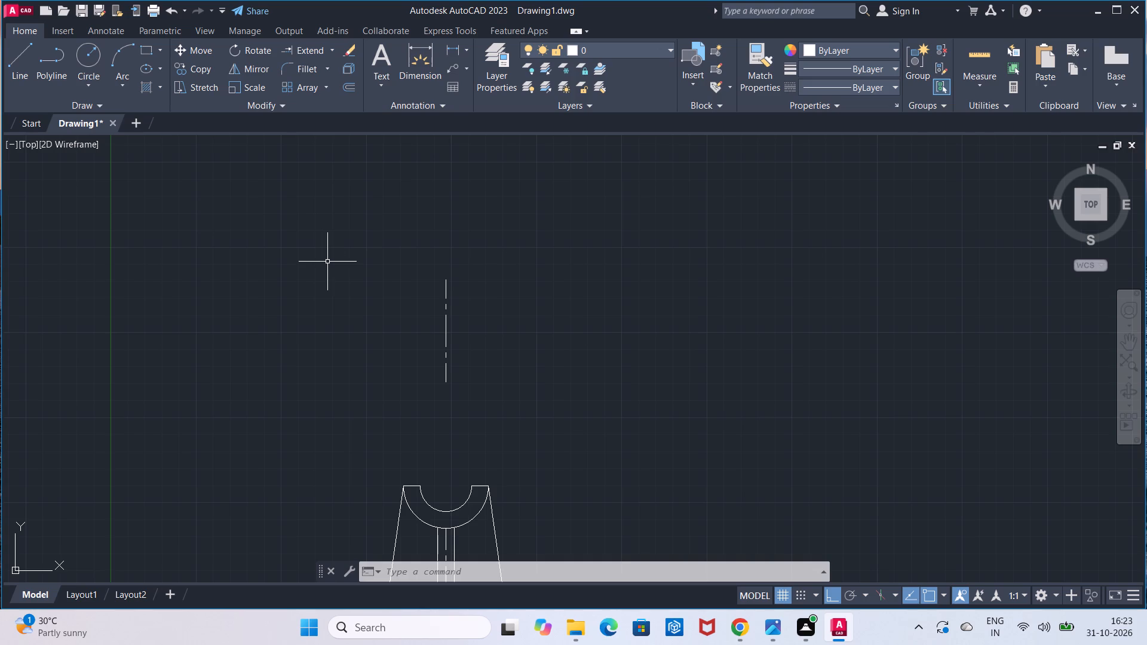
pyautogui.scroll(-1, 327, 262)
pyautogui.middleClick(327, 262)
pyautogui.scroll(2, 359, 315)
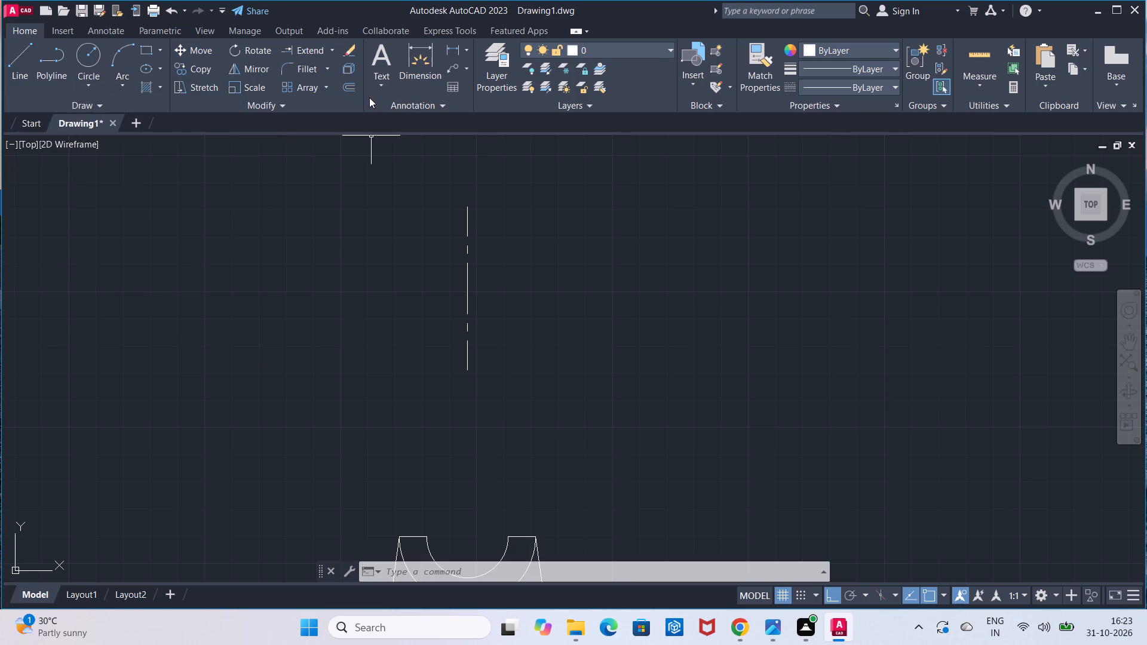
pyautogui.click(354, 89)
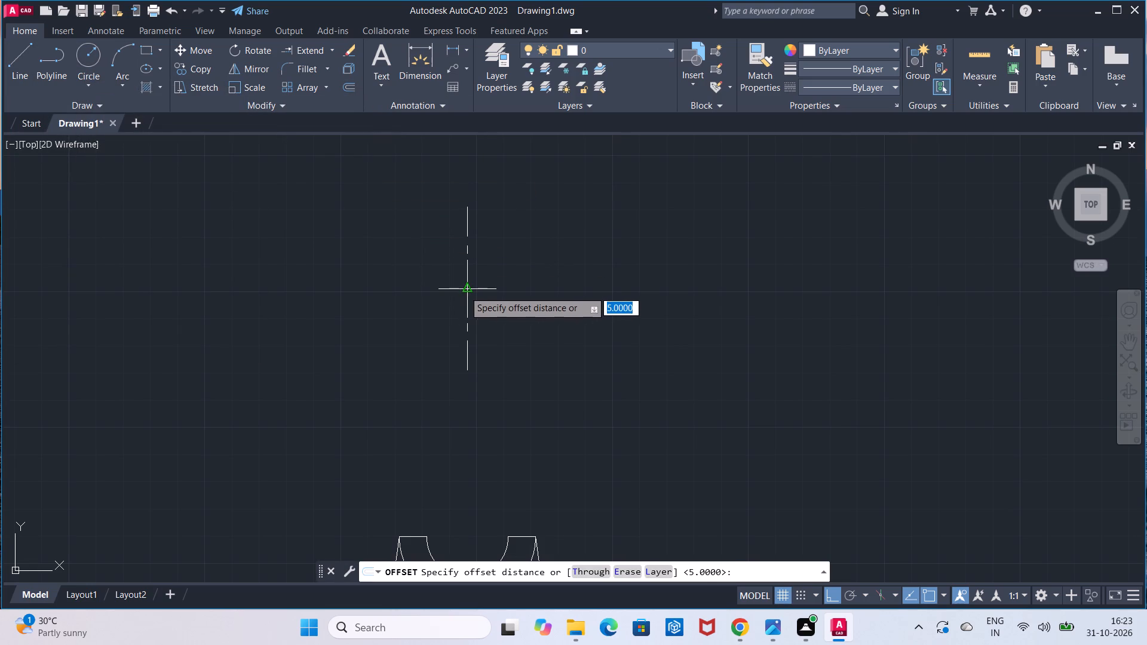
pyautogui.click(465, 290)
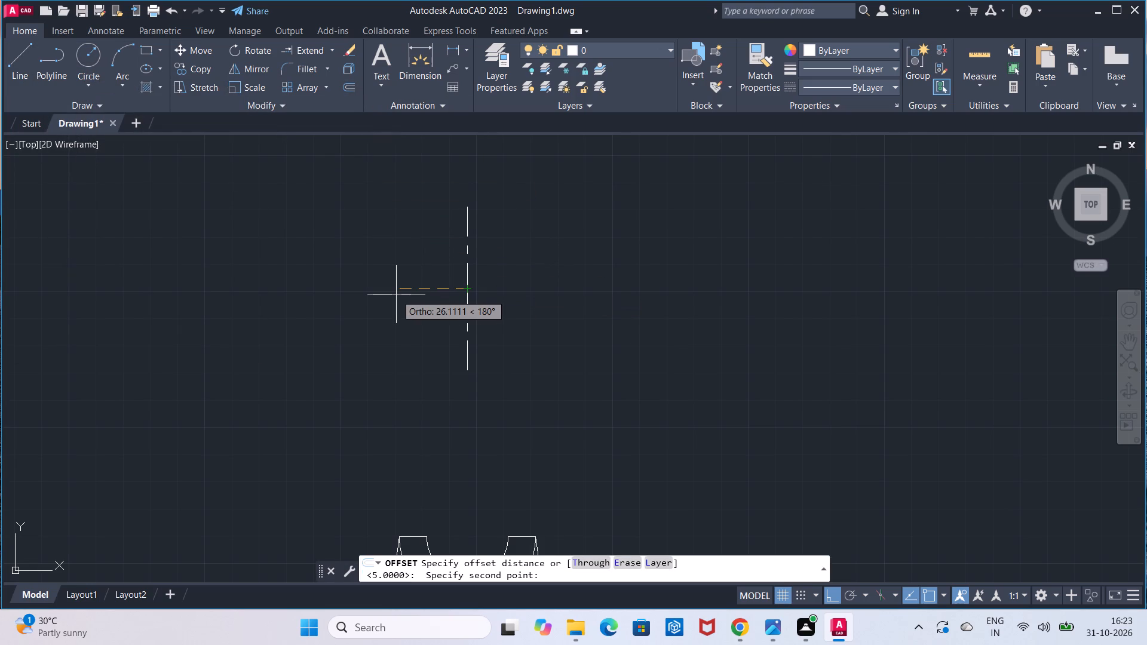
pyautogui.press('4')
pyautogui.press('0')
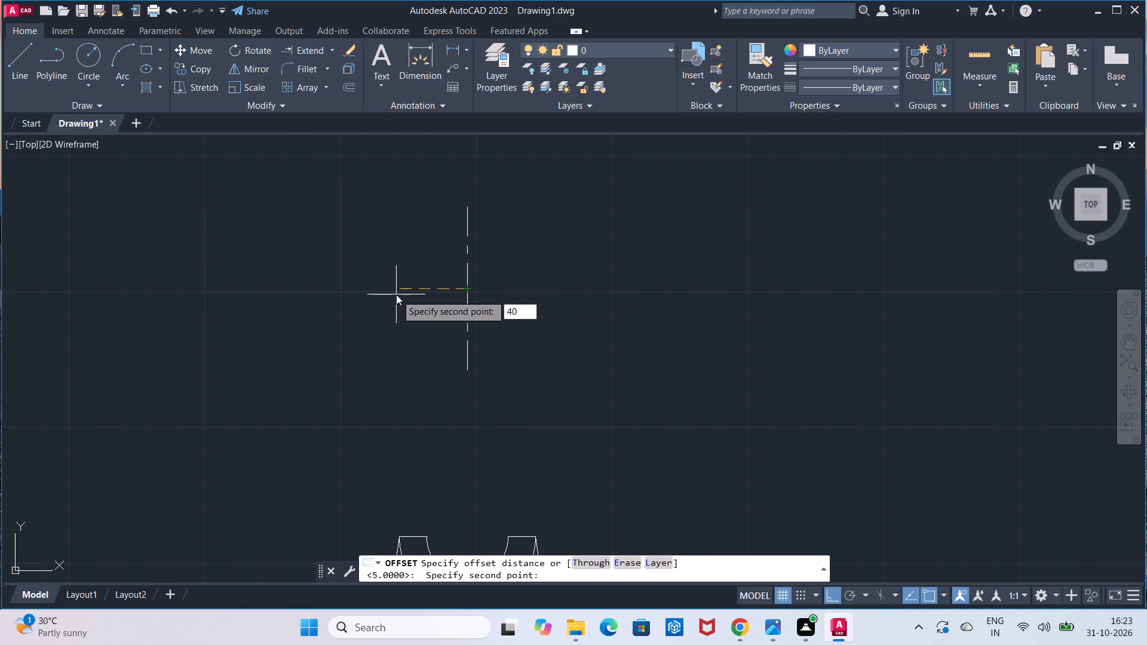
pyautogui.press('Return')
pyautogui.click(467, 294)
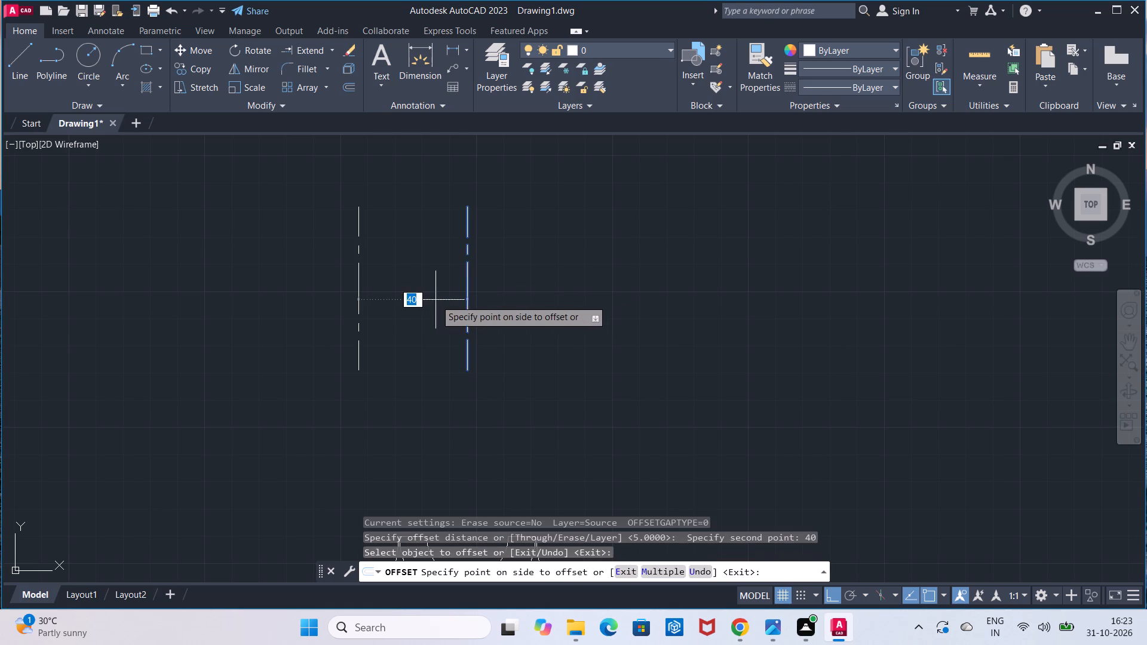
pyautogui.click(436, 300)
pyautogui.click(466, 295)
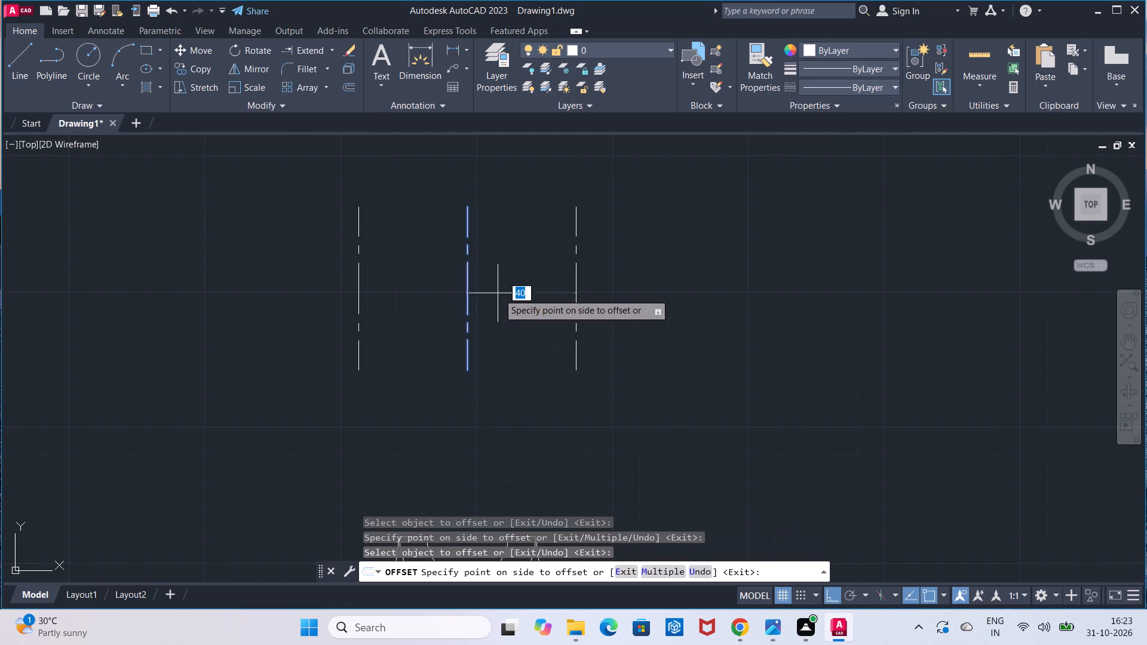
pyautogui.click(503, 293)
pyautogui.scroll(-2, 503, 293)
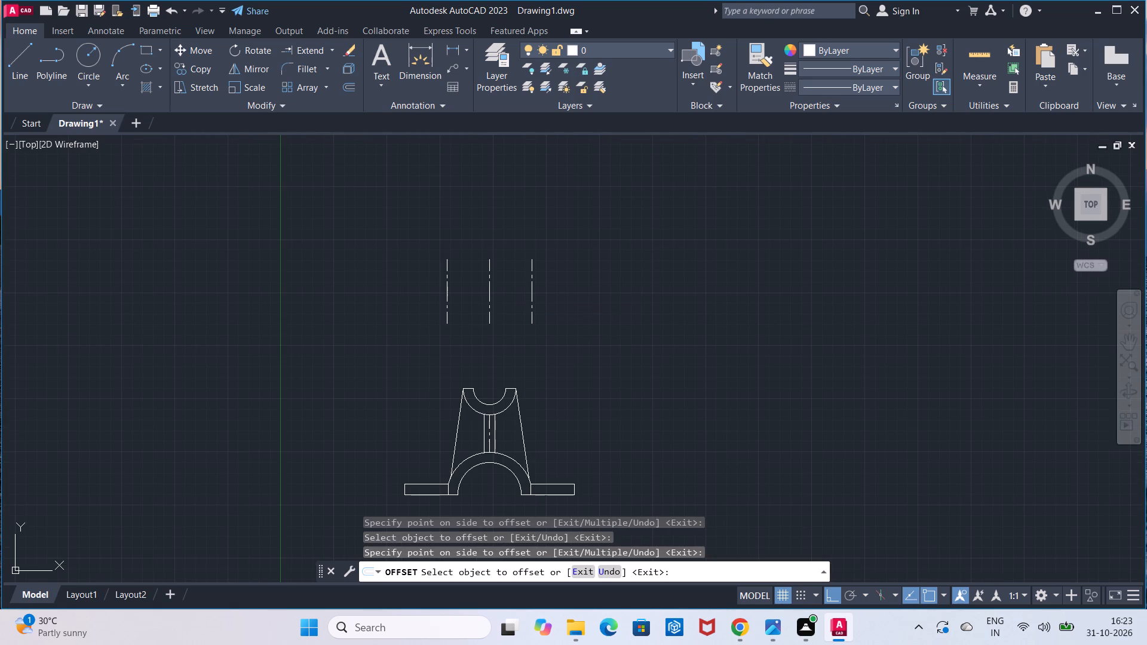
pyautogui.scroll(1, 503, 293)
pyautogui.moveTo(503, 293); pyautogui.dragTo(503, 188, button='middle')
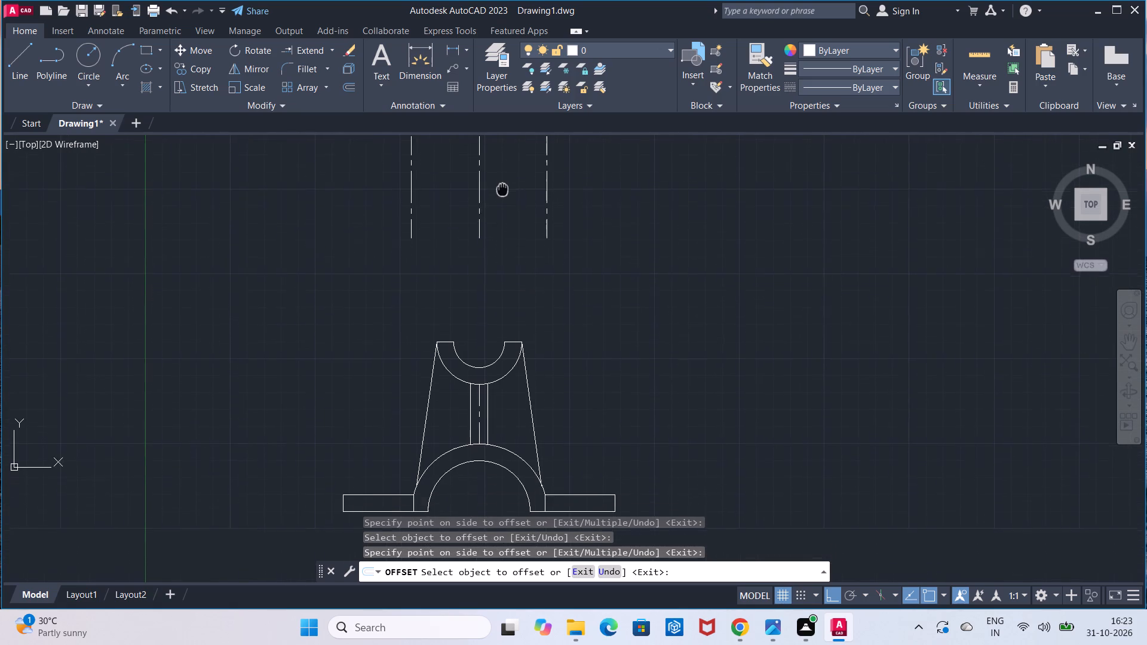
pyautogui.moveTo(503, 188); pyautogui.dragTo(504, 185, button='middle')
pyautogui.press('Escape')
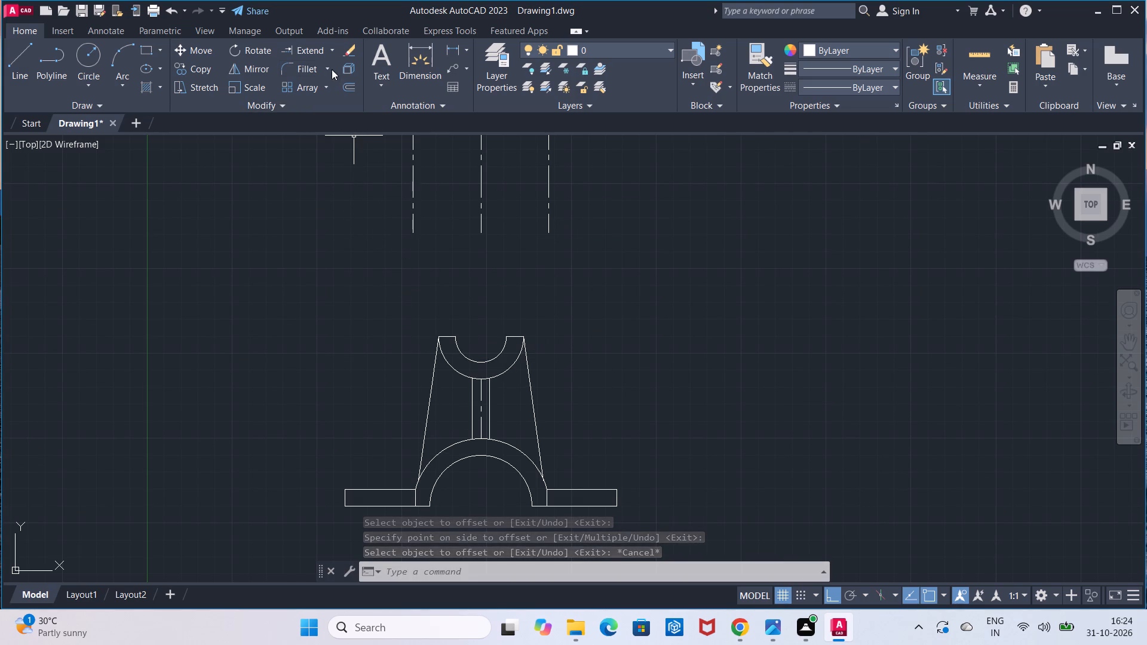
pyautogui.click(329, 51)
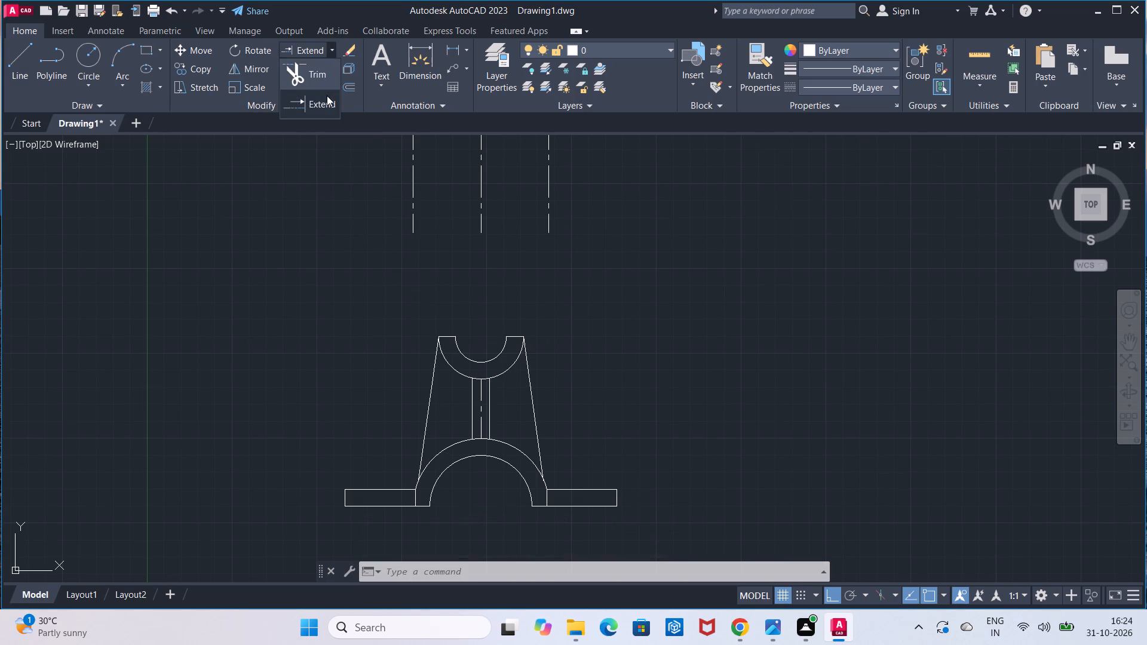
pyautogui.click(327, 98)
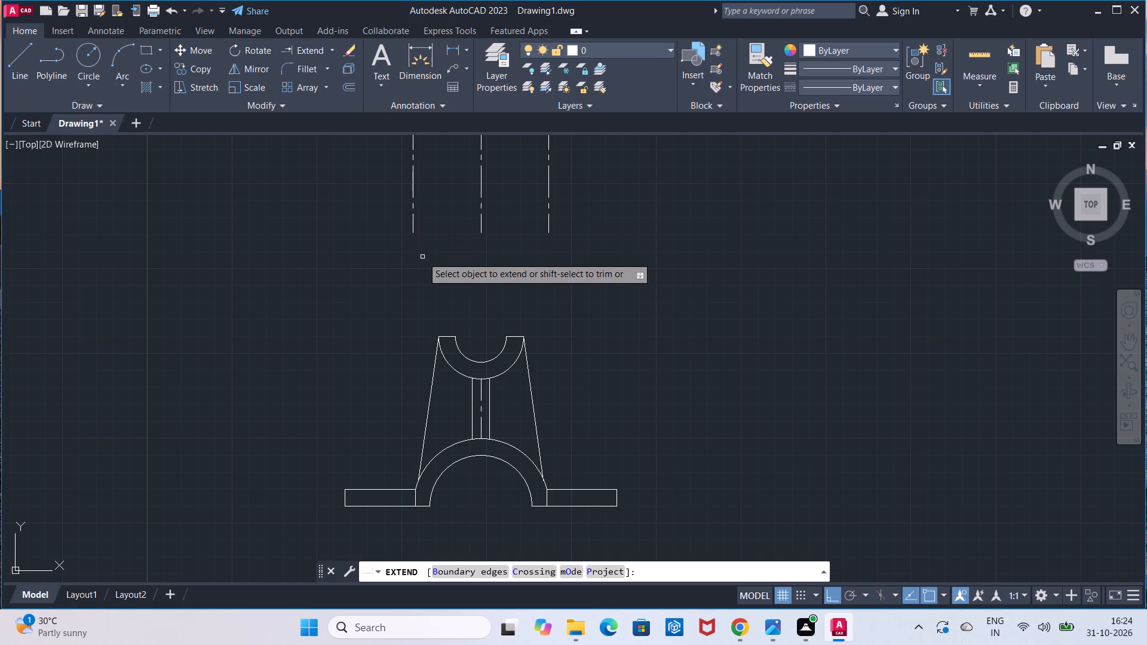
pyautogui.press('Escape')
# Change the linetype of the two outer offset lines to ByLayer, leaving the middle centre line as it is.
pyautogui.scroll(-1, 422, 257)
pyautogui.moveTo(422, 257); pyautogui.dragTo(423, 327, button='middle')
pyautogui.click(416, 296)
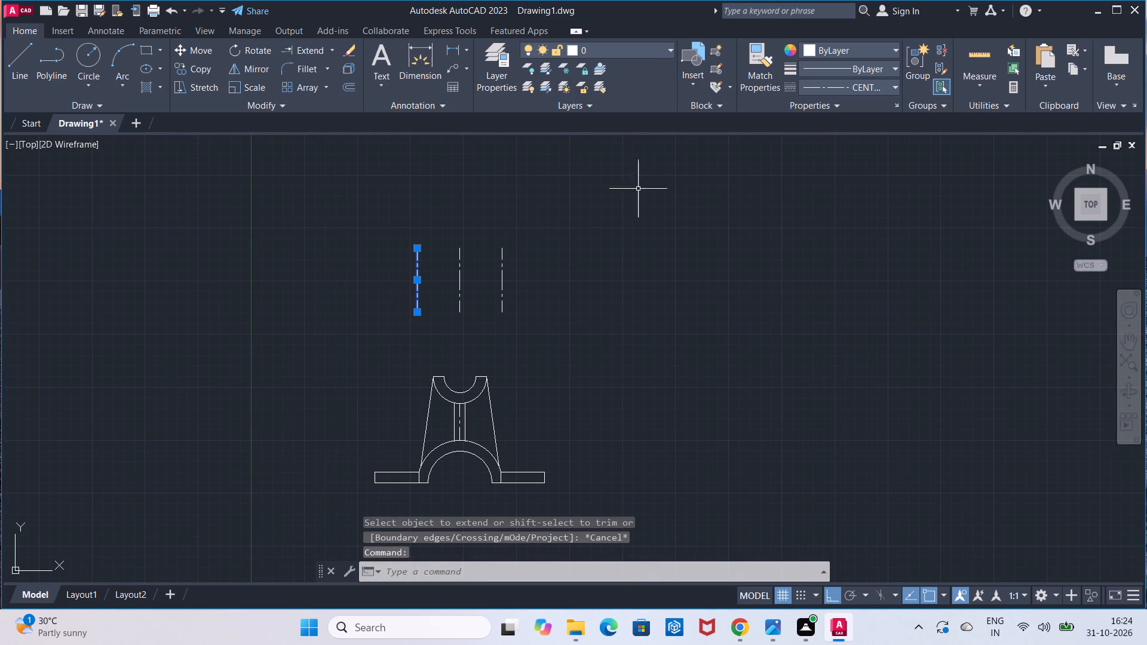
pyautogui.click(806, 79)
pyautogui.click(827, 111)
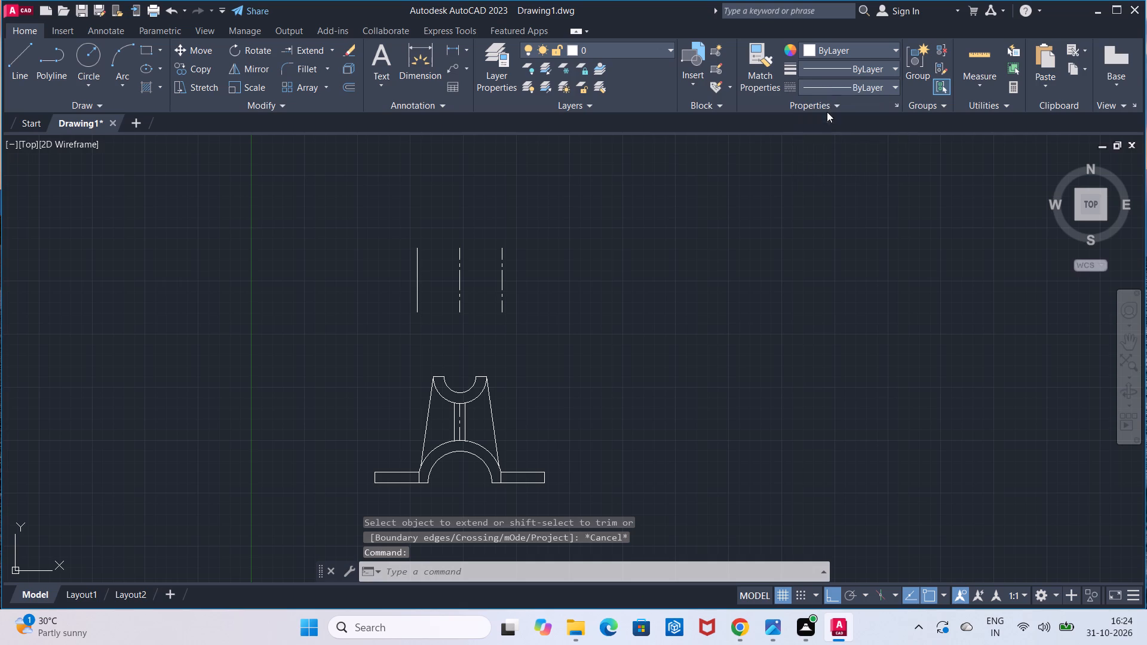
pyautogui.click(504, 274)
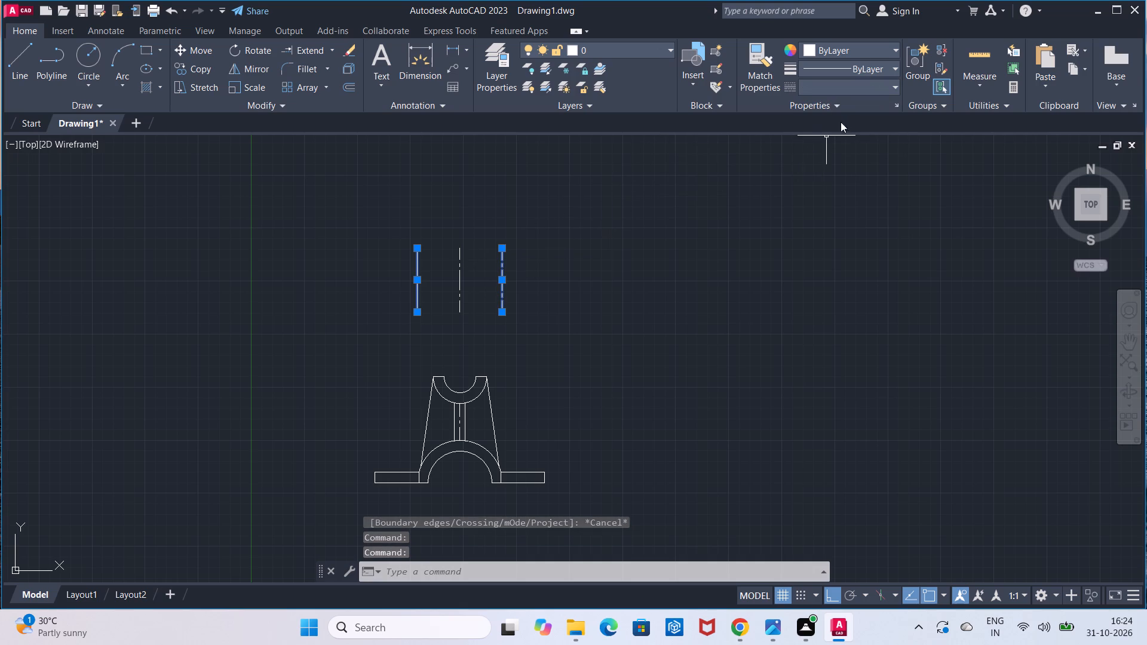
pyautogui.click(852, 95)
pyautogui.click(852, 103)
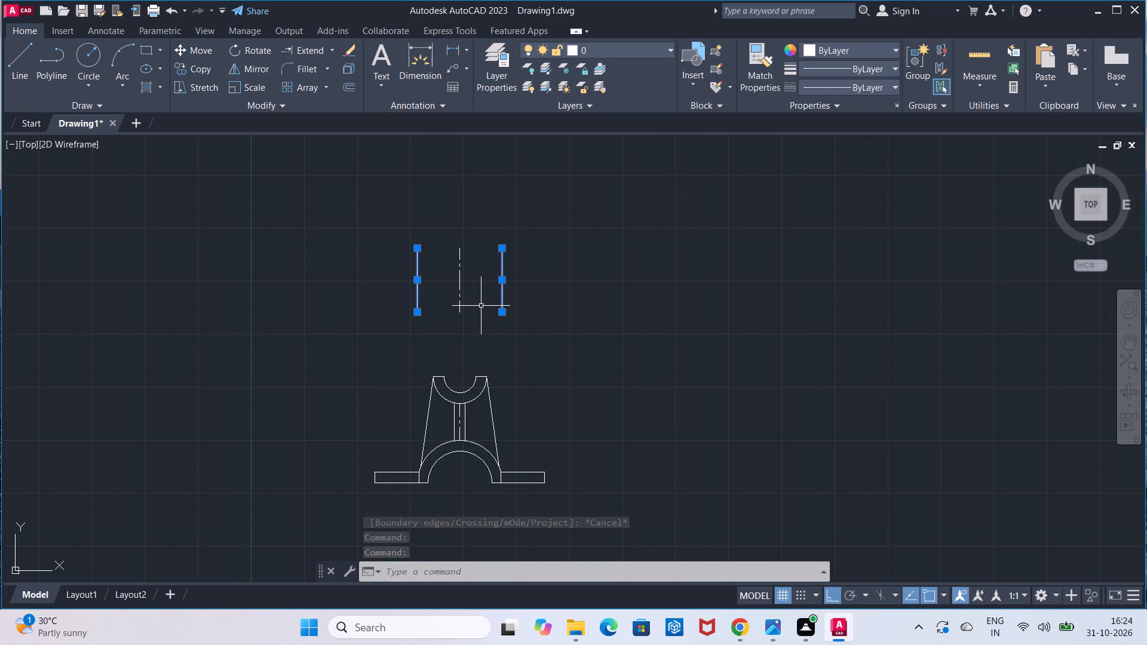
# Draw two horizontal lines joining the upper ends and the lower ends of the outer vertical lines, closing the rectangle.
pyautogui.click(29, 71)
pyautogui.click(415, 247)
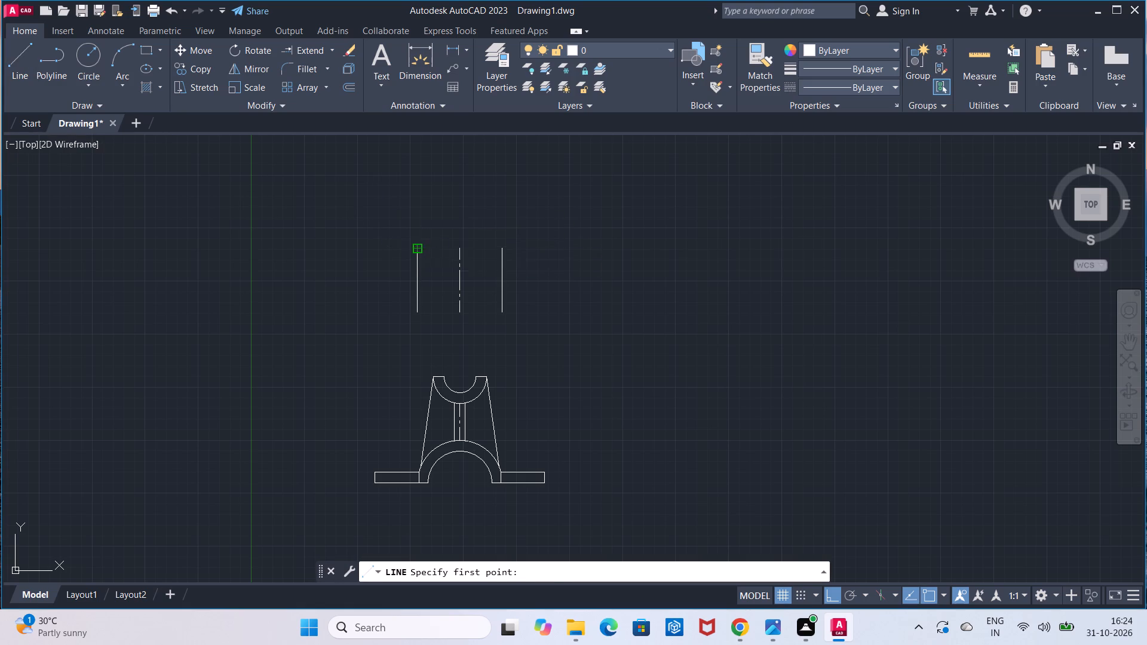
pyautogui.click(501, 249)
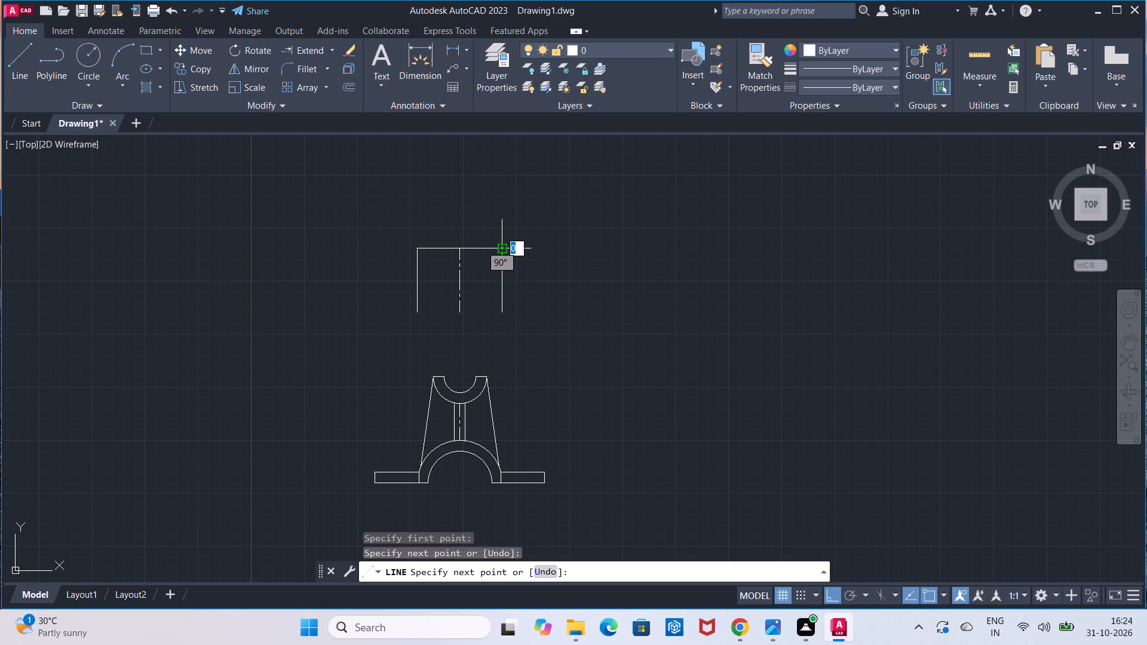
pyautogui.press('Escape')
pyautogui.scroll(1, 524, 286)
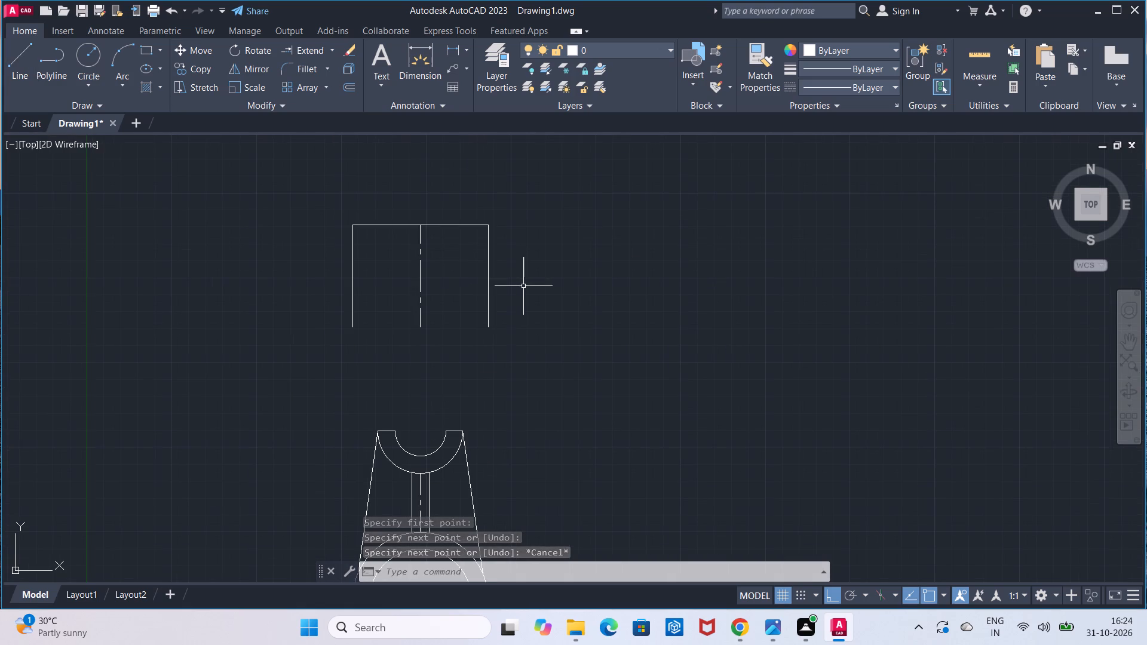
pyautogui.click(16, 82)
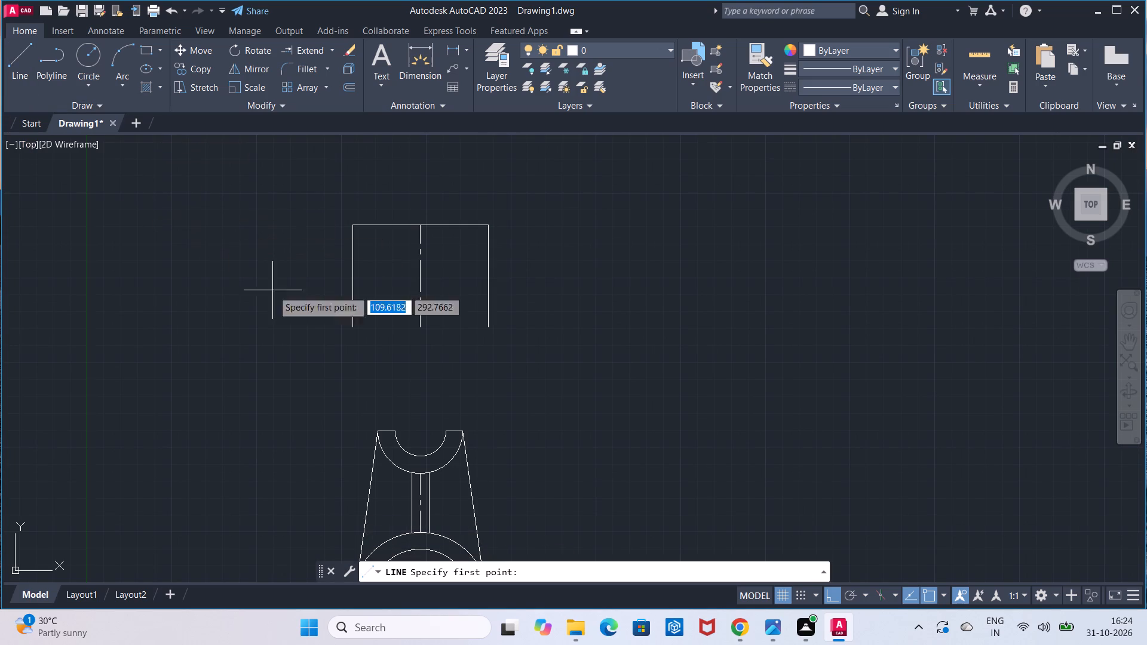
pyautogui.click(353, 331)
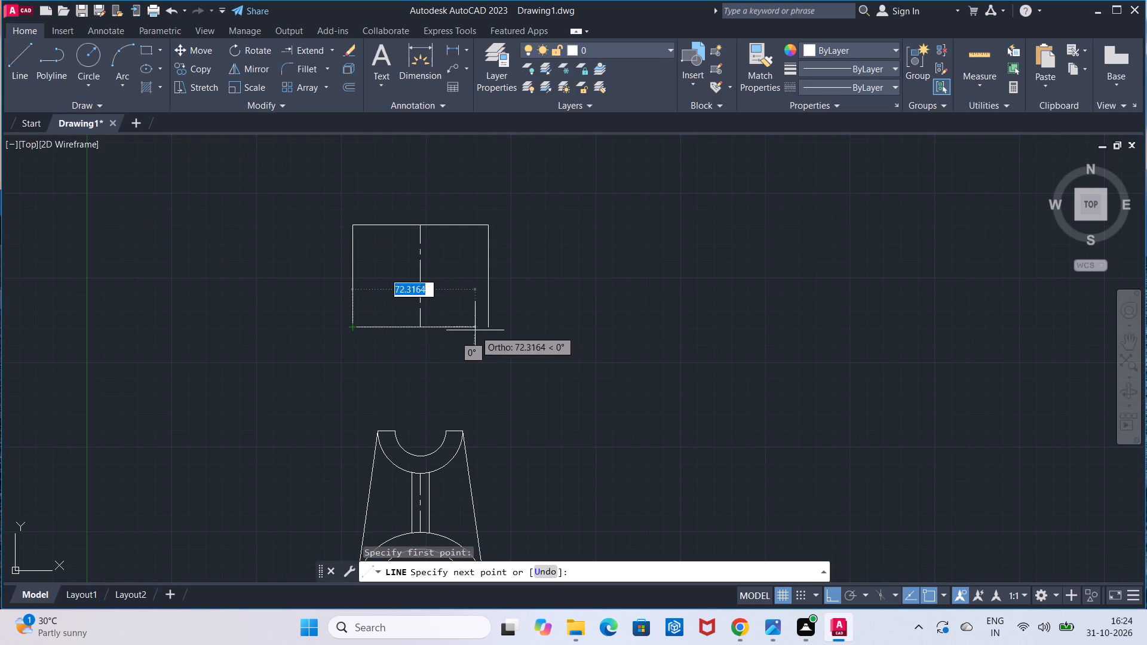
pyautogui.click(484, 326)
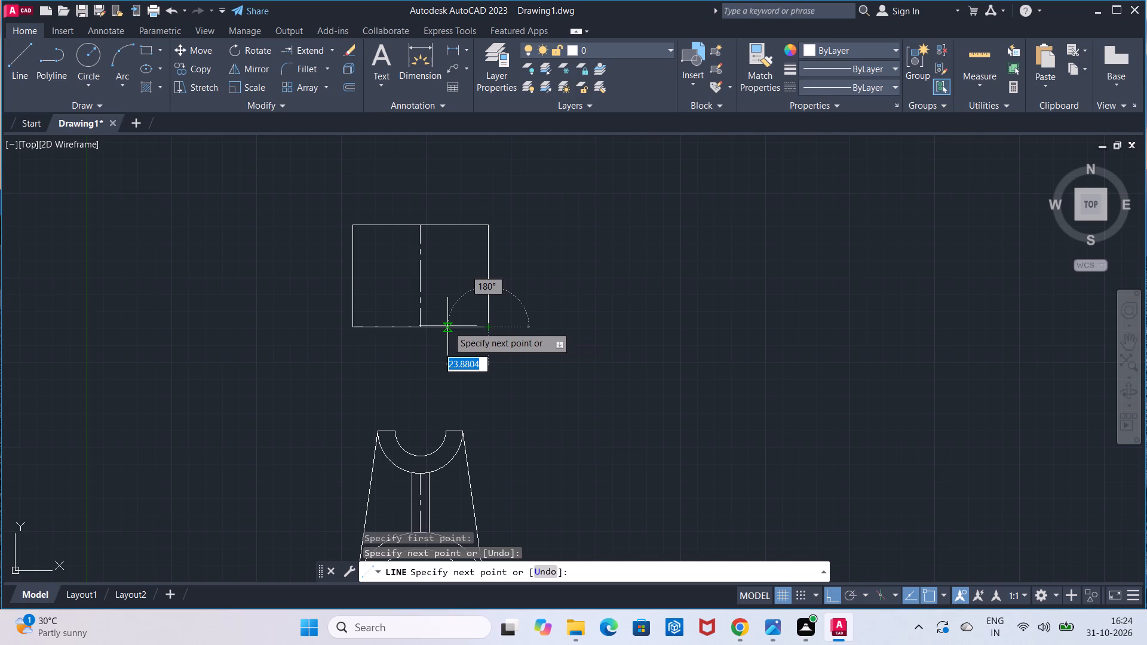
pyautogui.press('Escape')
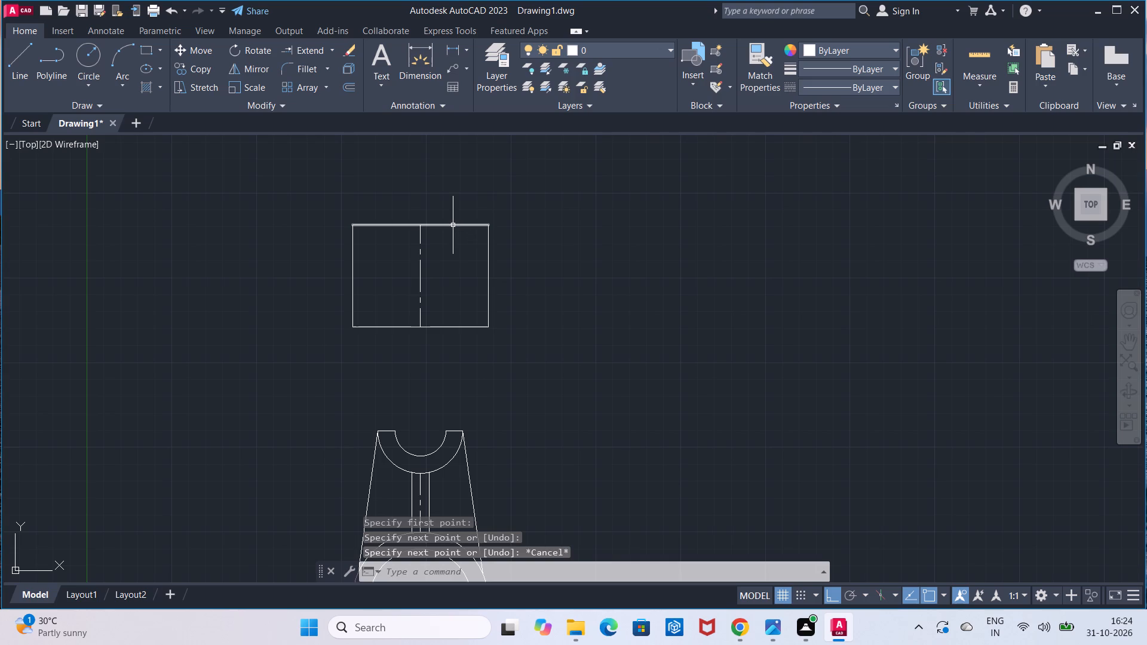
# Offset the rectangle's top edge by 10 downward into the rectangle.
pyautogui.click(346, 89)
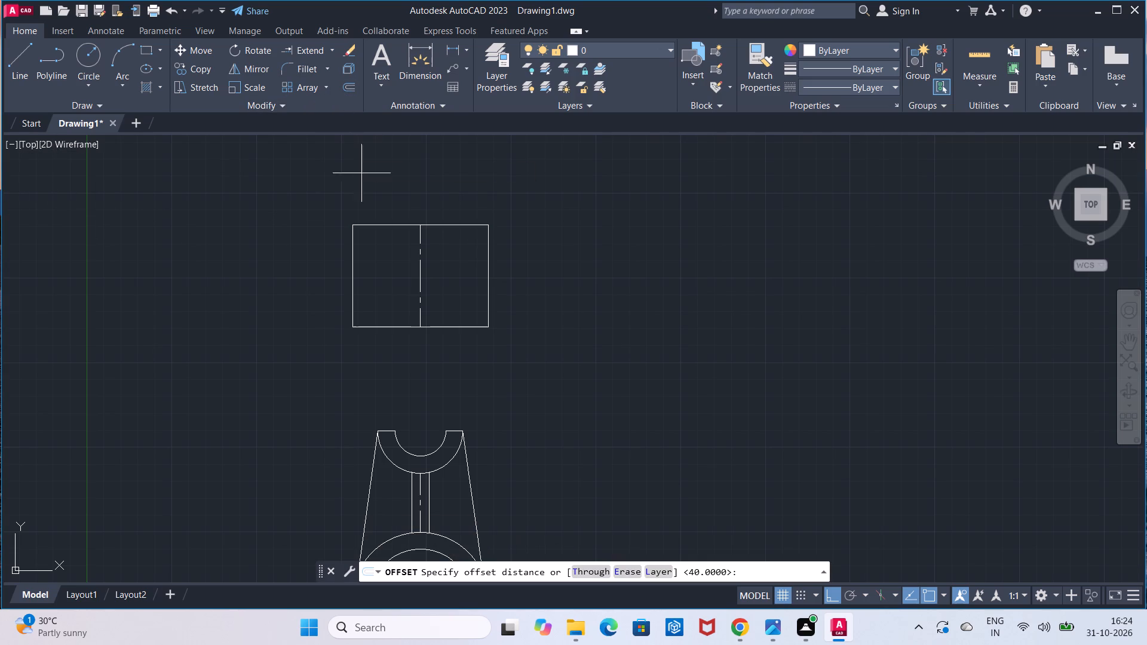
pyautogui.click(420, 228)
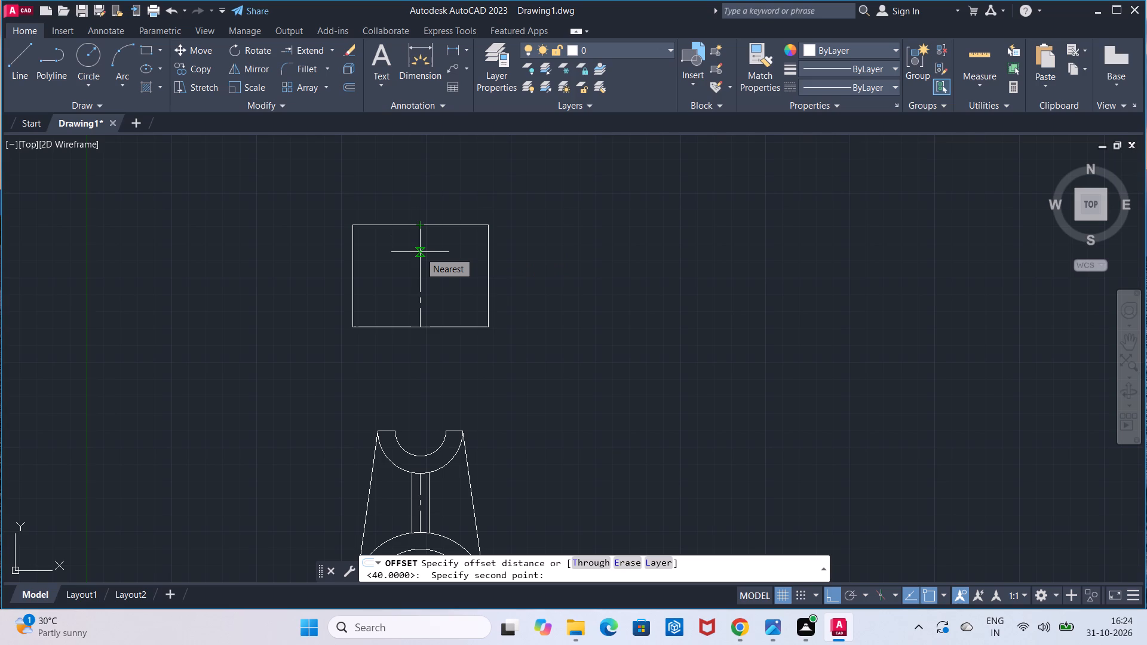
pyautogui.write('10')
pyautogui.press('Return')
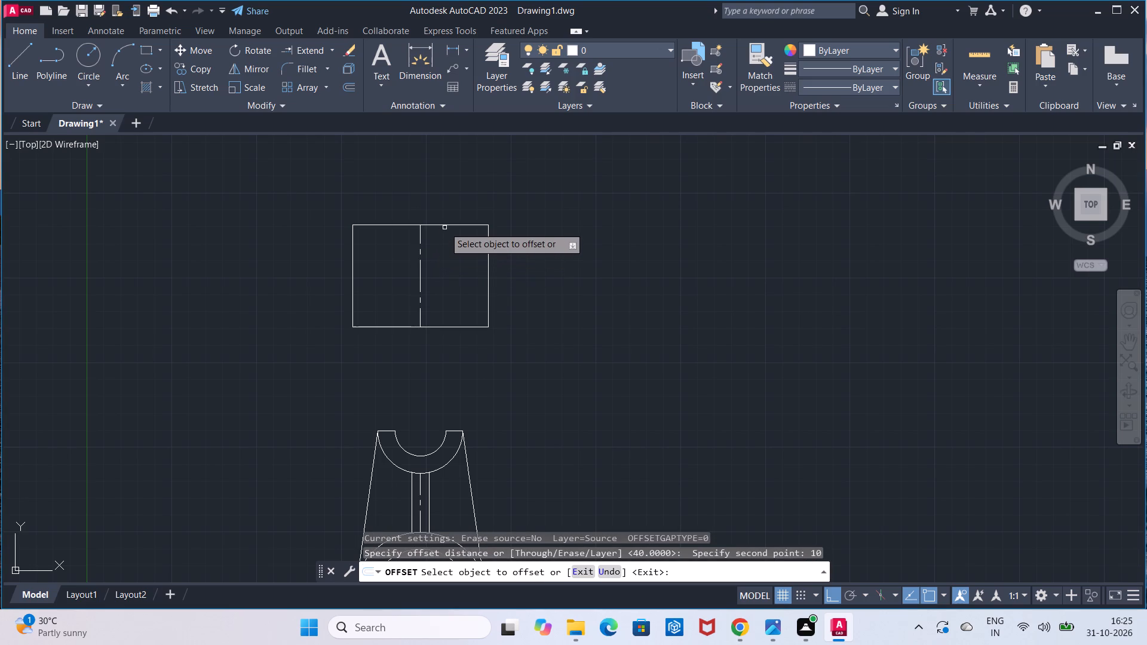
pyautogui.click(444, 226)
pyautogui.click(446, 244)
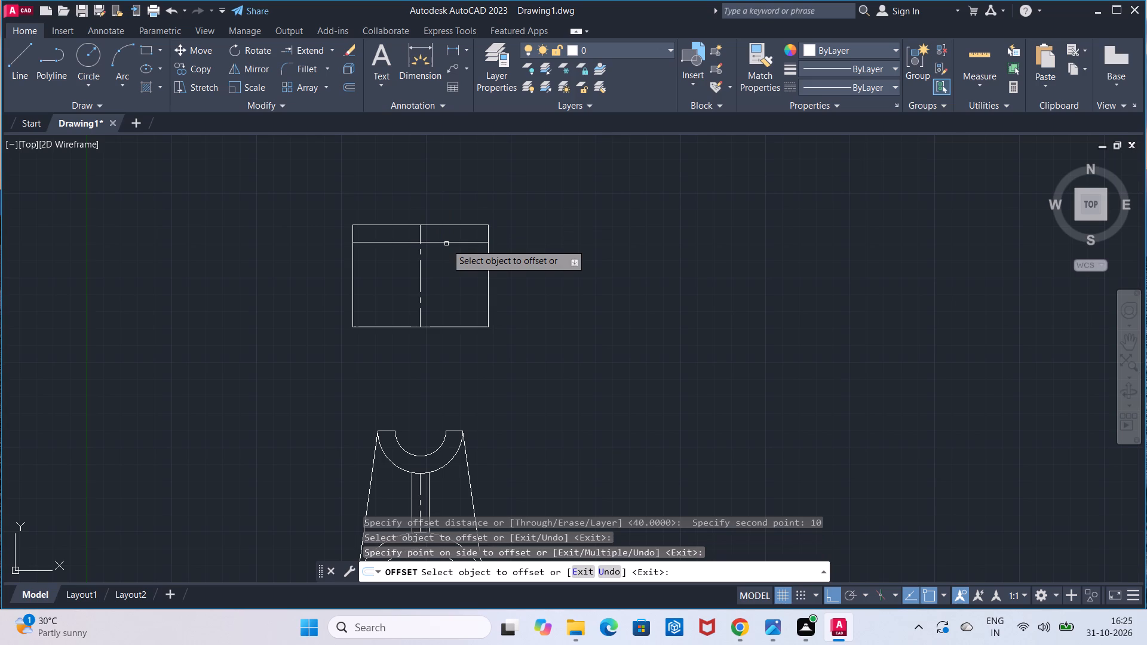
pyautogui.press('Escape')
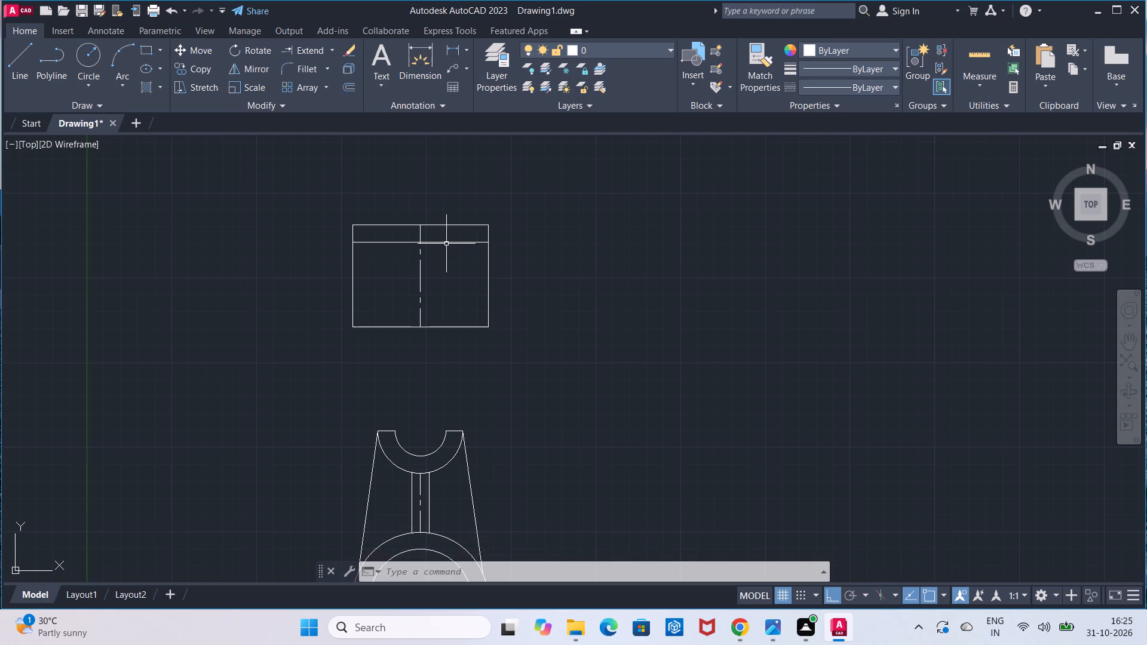
# Draw a horizontal CENTER2 line 60 long to the left from the midpoint of the upper view's vertical centre line.
pyautogui.scroll(1, 446, 244)
pyautogui.scroll(-1, 446, 244)
pyautogui.click(811, 89)
pyautogui.click(824, 136)
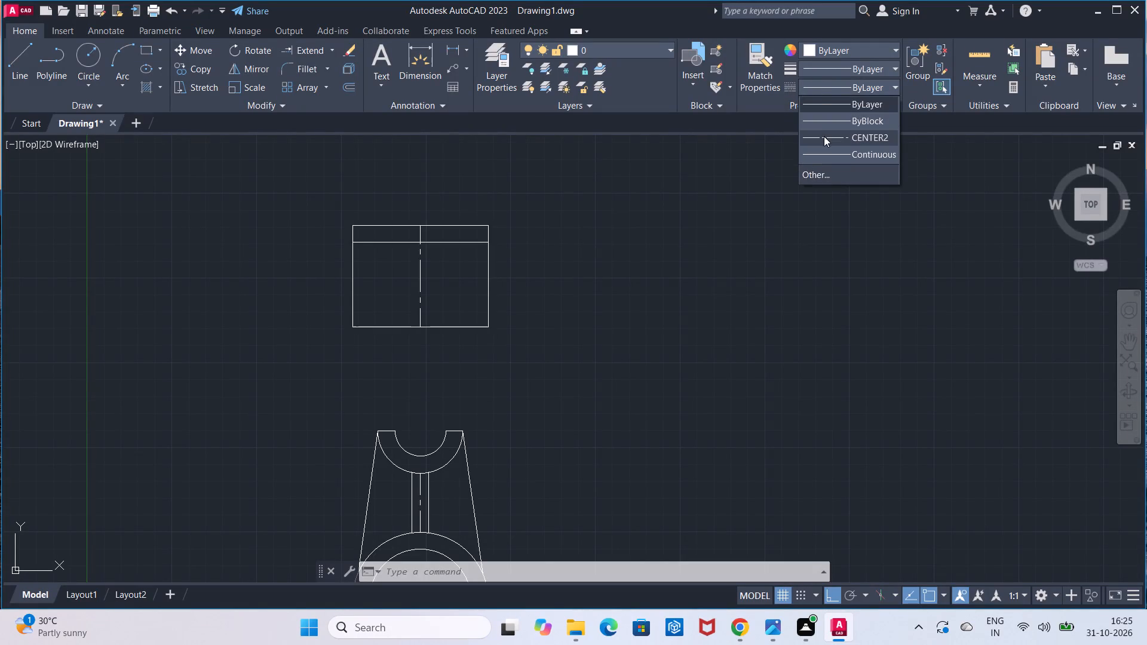
pyautogui.click(10, 53)
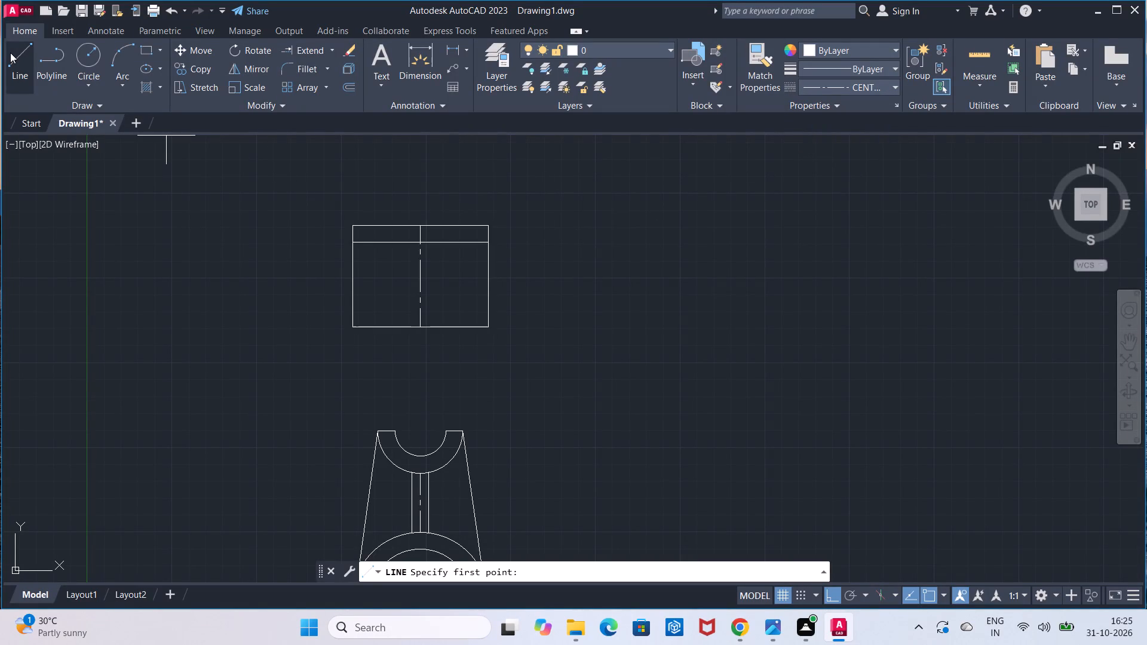
pyautogui.click(419, 278)
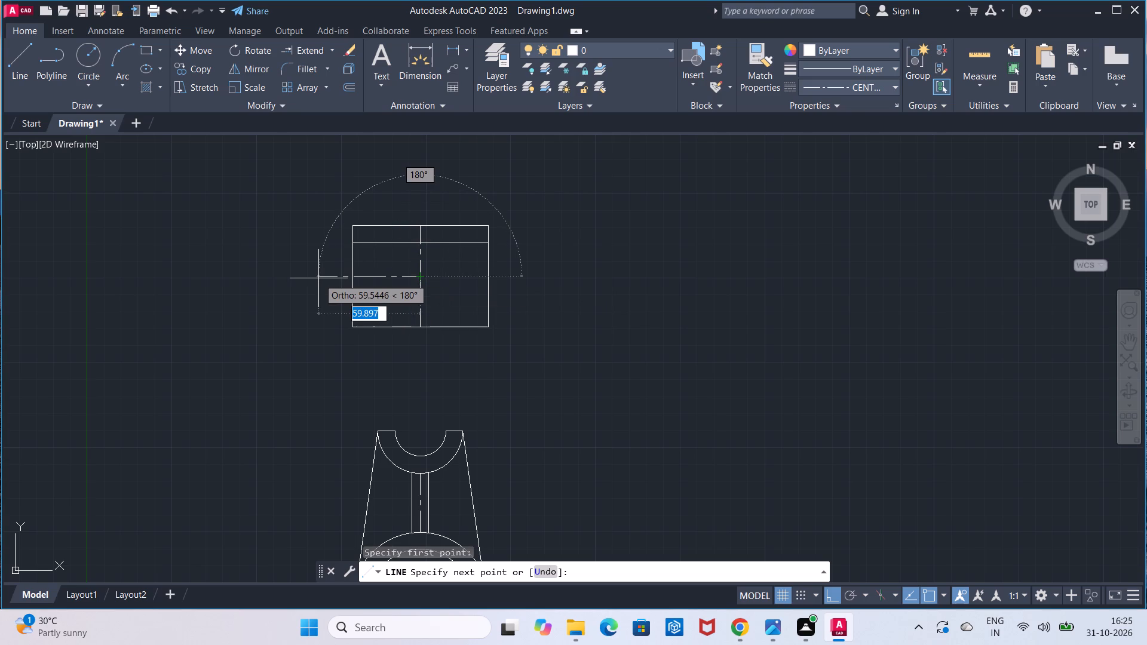
pyautogui.write('60')
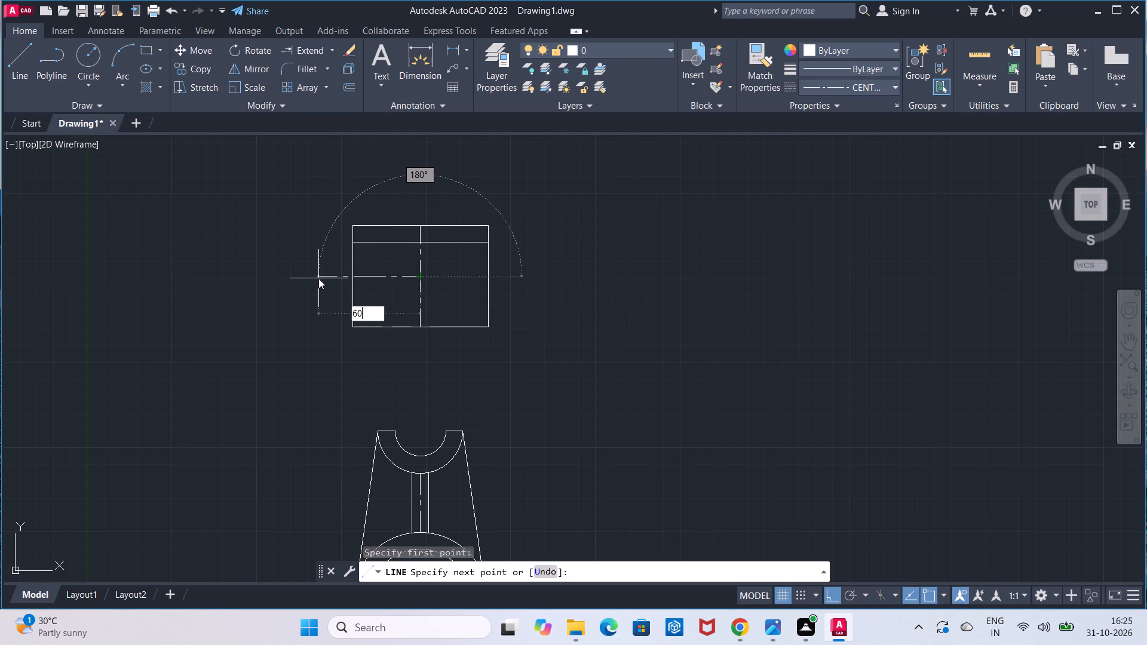
pyautogui.press('Return')
pyautogui.press('Escape')
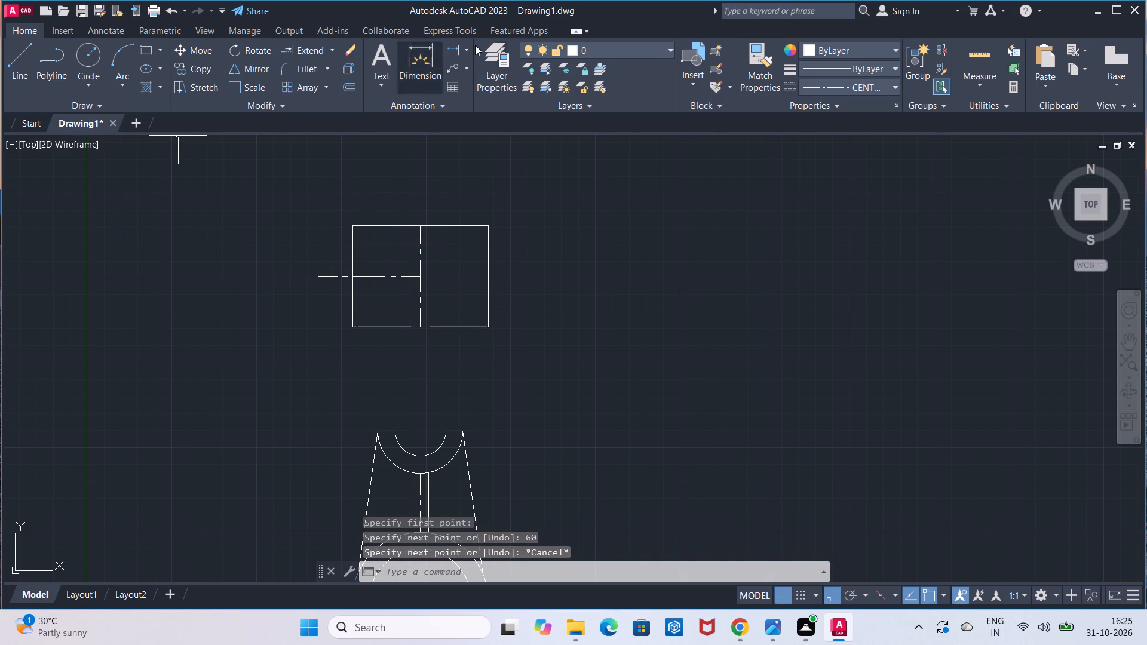
# Set the current linetype back to ByLayer.
pyautogui.click(825, 88)
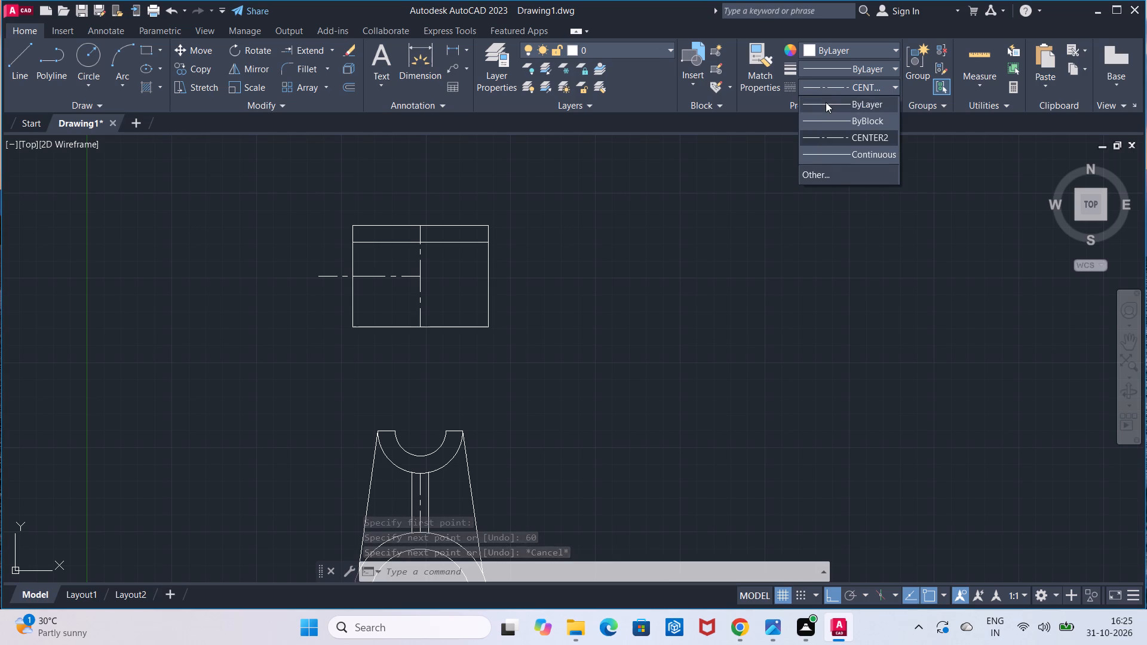
pyautogui.click(826, 102)
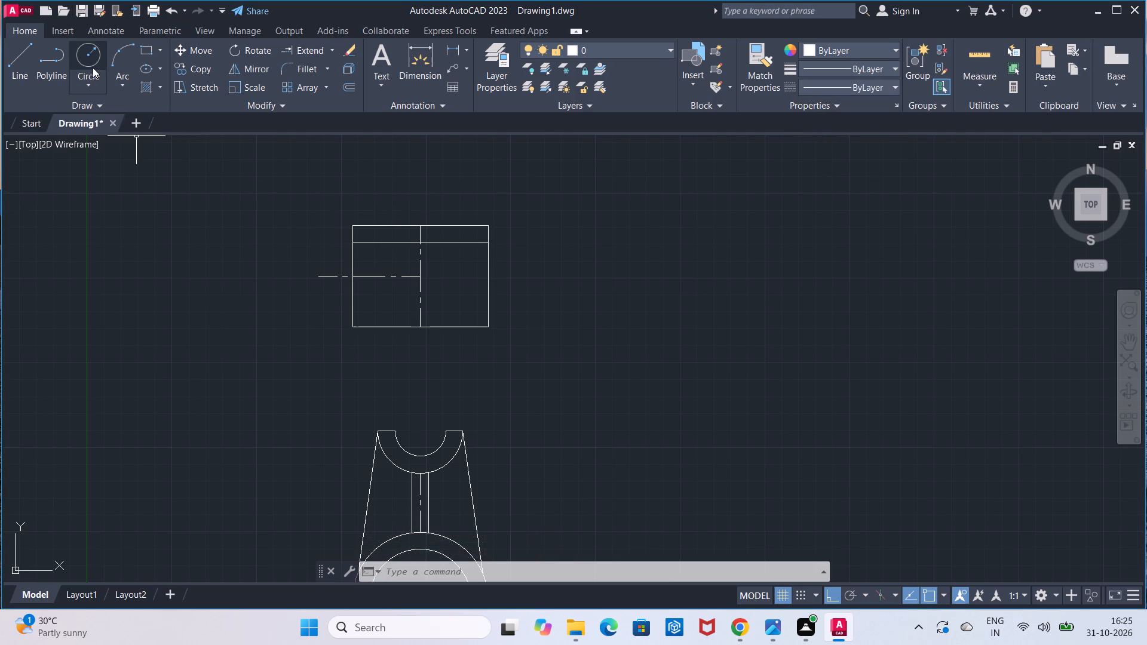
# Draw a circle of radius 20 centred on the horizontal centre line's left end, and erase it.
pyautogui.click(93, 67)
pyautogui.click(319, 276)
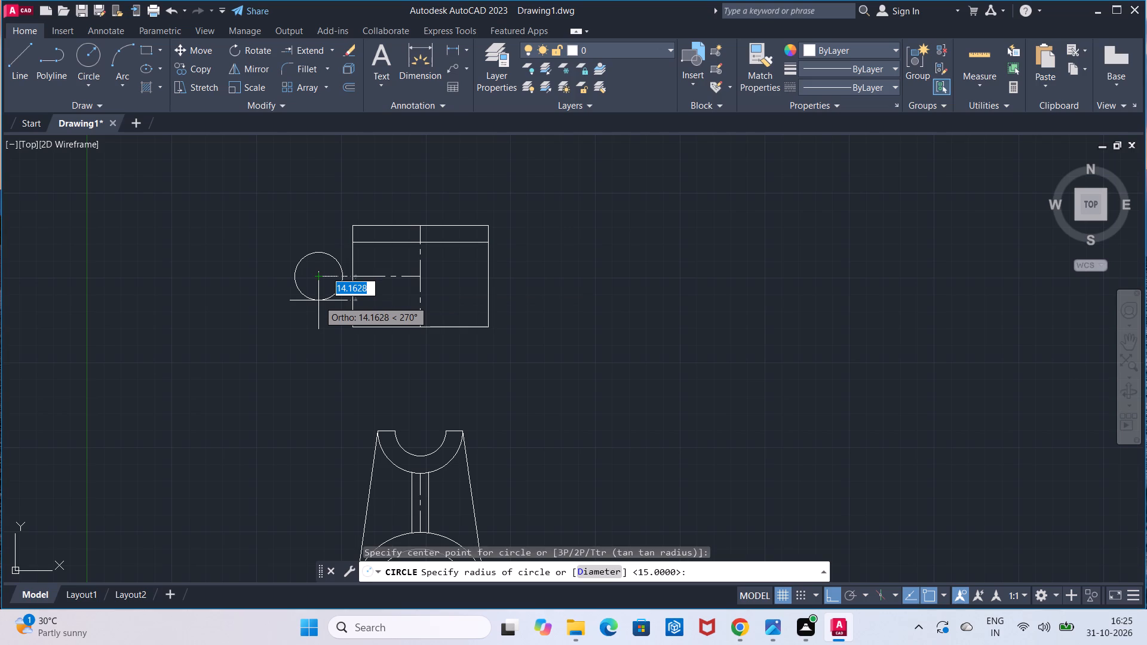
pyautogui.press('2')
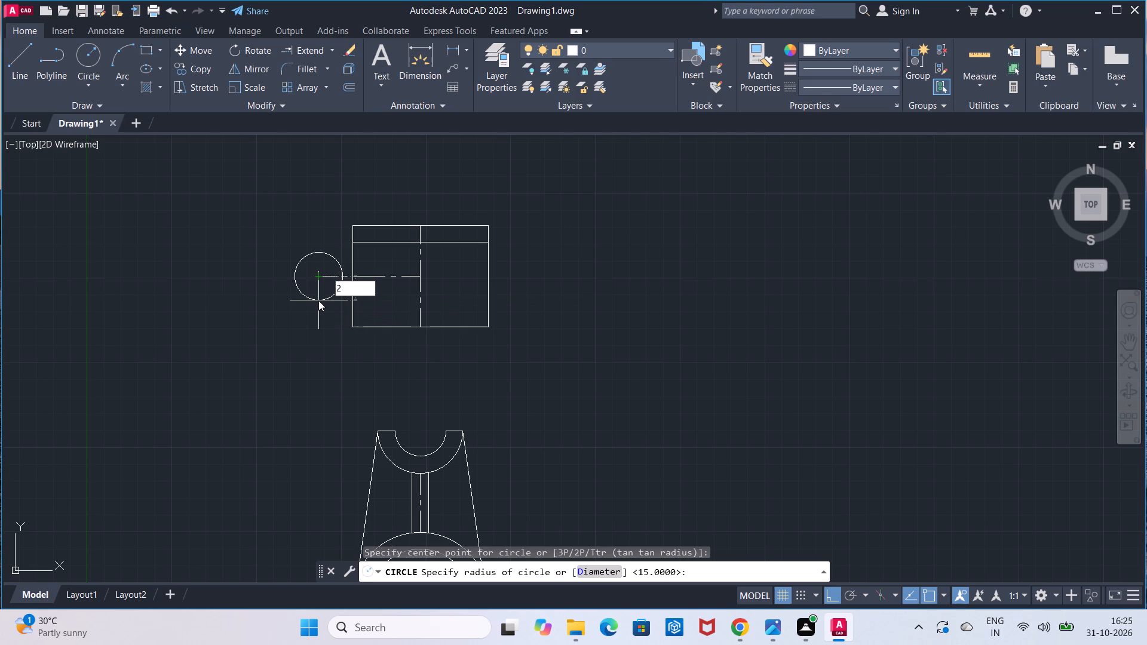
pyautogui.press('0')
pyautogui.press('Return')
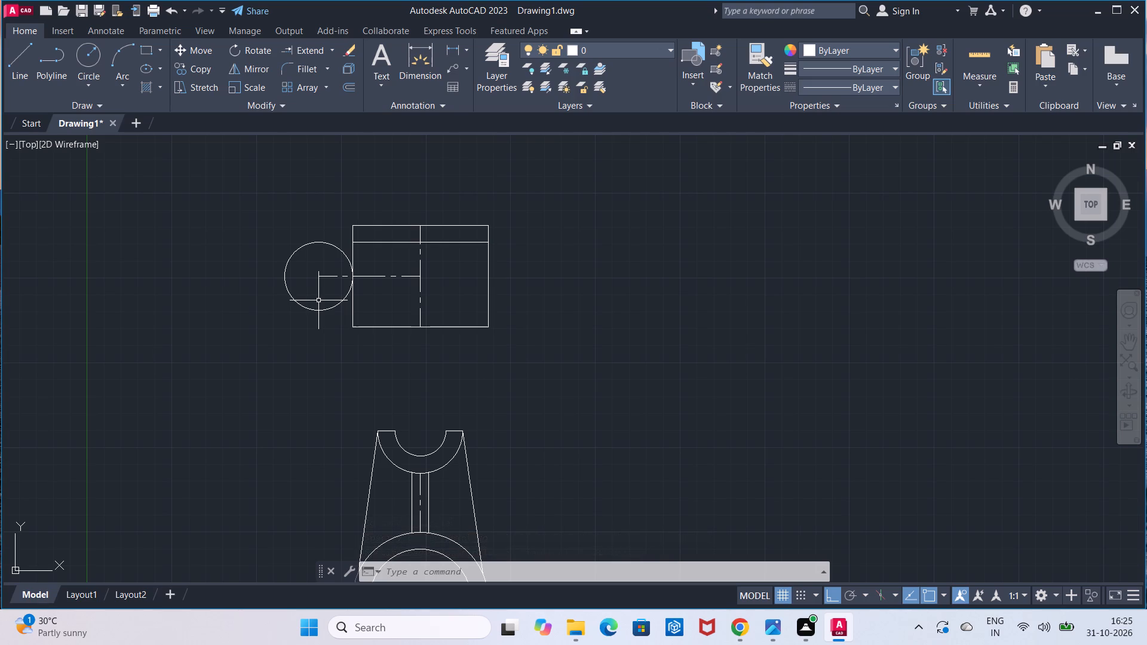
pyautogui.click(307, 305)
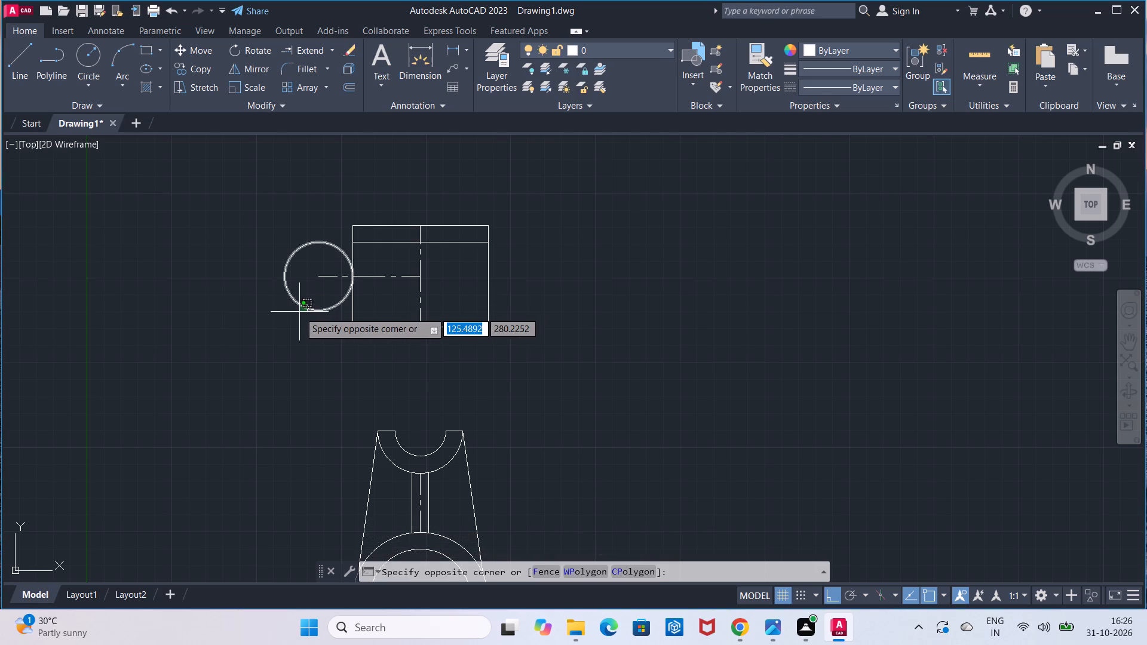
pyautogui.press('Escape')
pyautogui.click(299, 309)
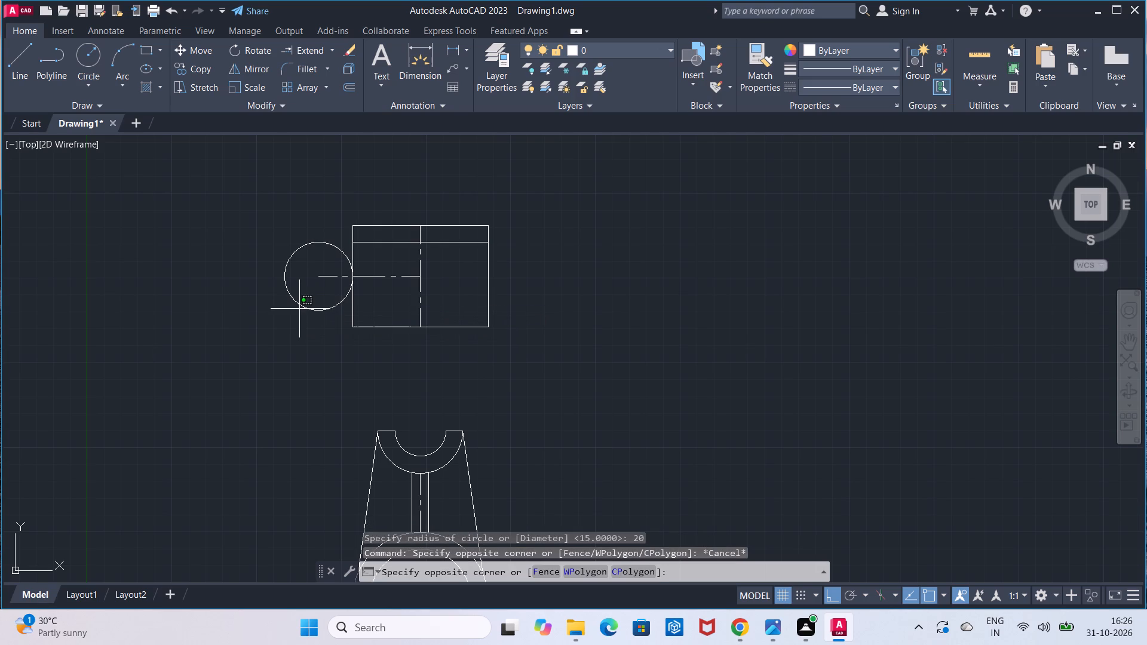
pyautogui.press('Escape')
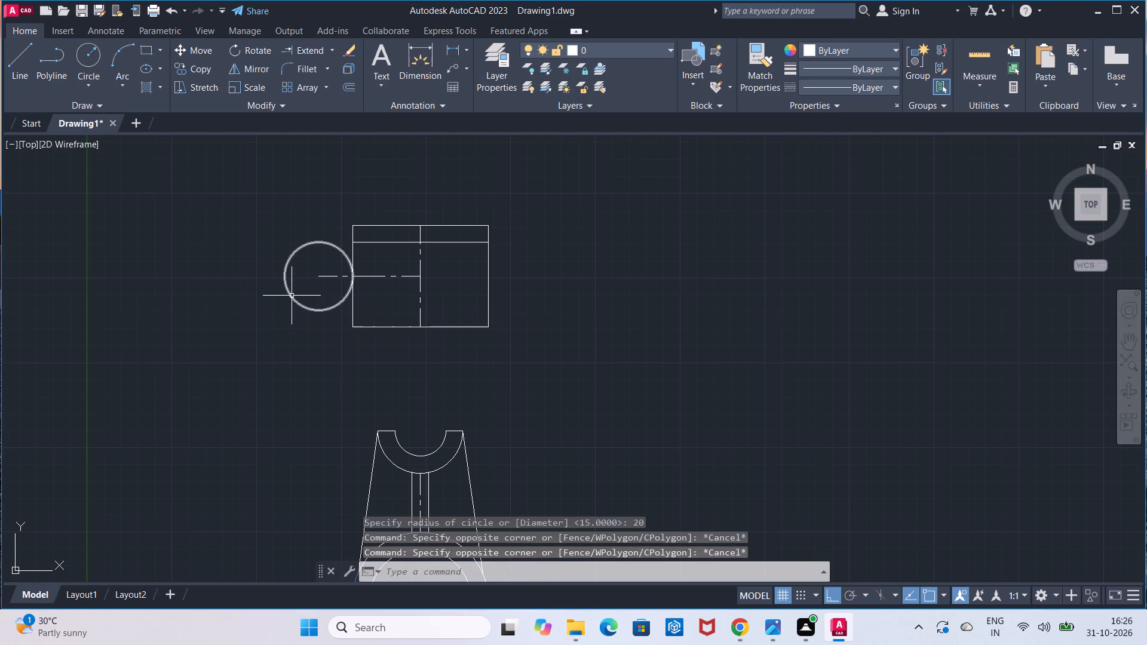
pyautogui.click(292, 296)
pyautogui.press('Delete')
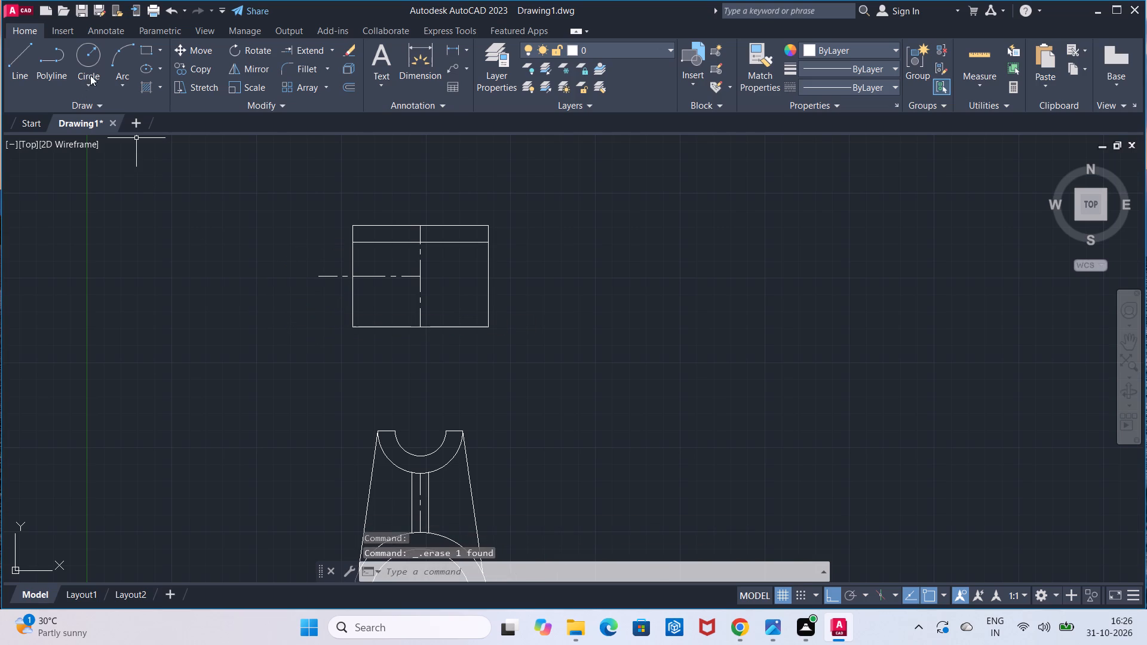
# Draw a circle of radius 8 centred on the left end of the horizontal centre line.
pyautogui.click(96, 61)
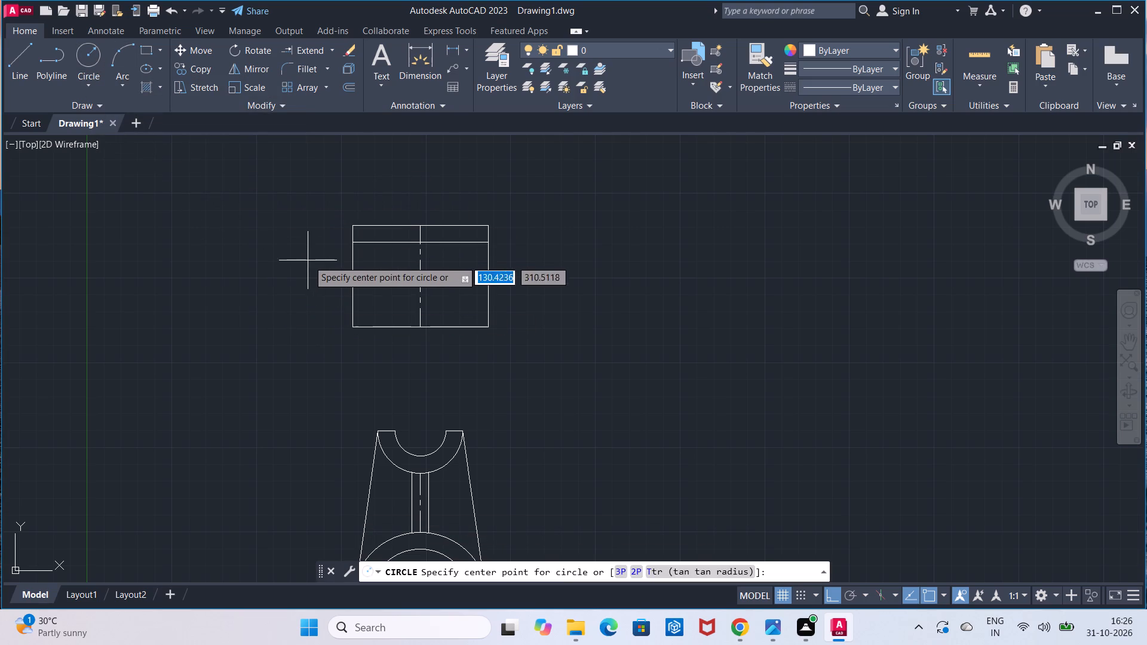
pyautogui.click(320, 274)
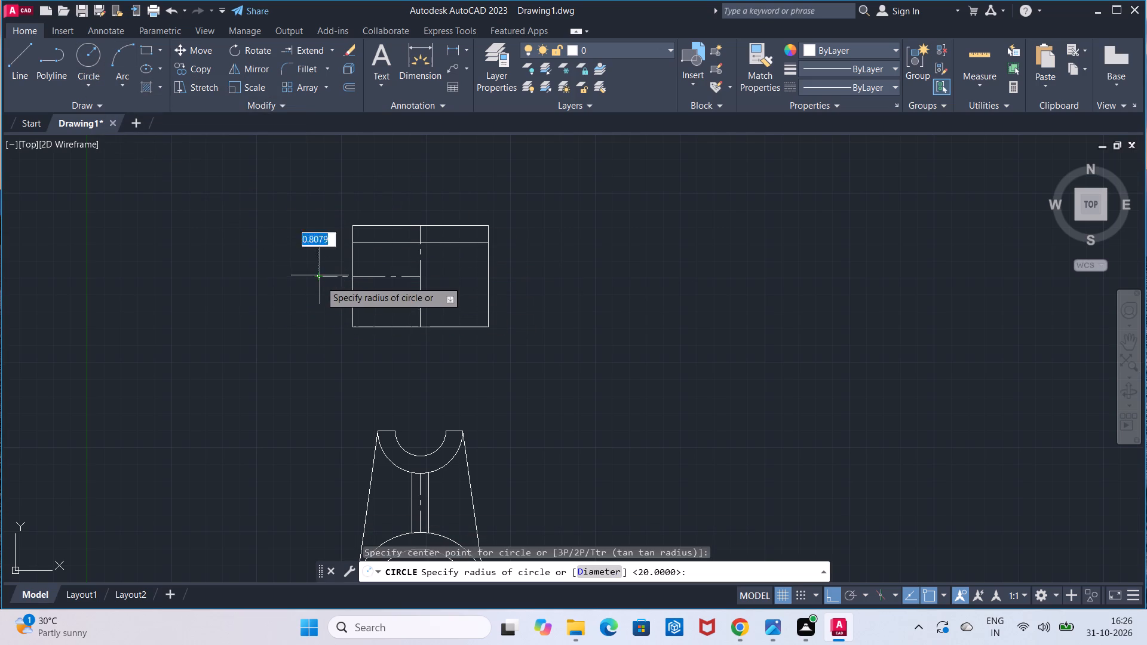
pyautogui.press('4')
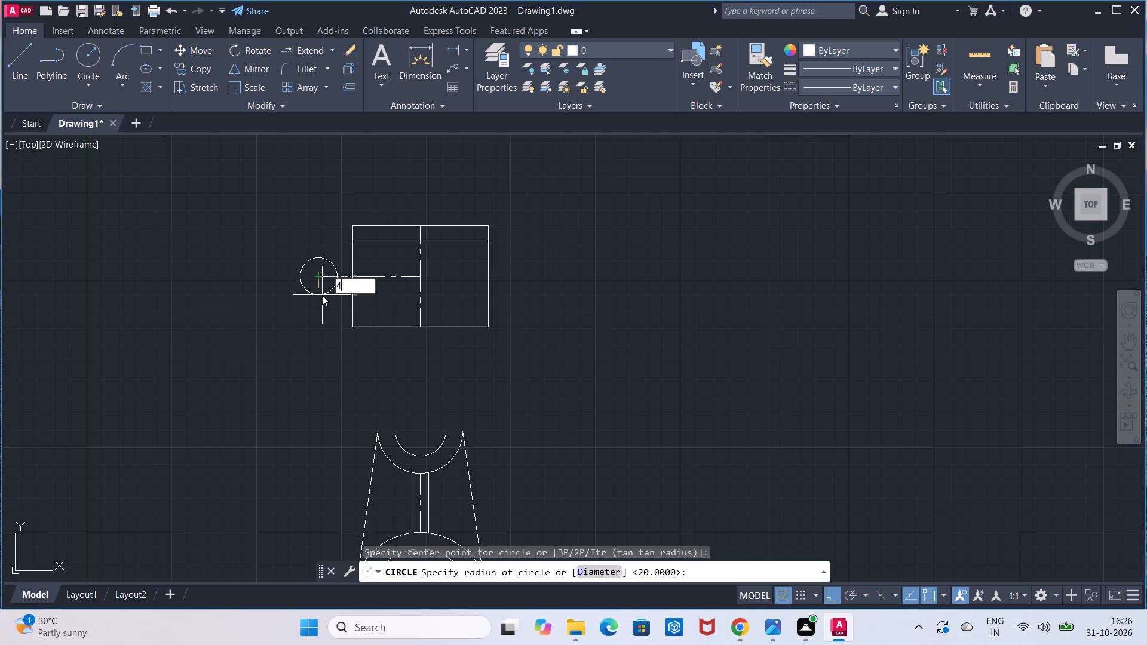
pyautogui.press('BackSpace')
pyautogui.press('8')
pyautogui.press('Return')
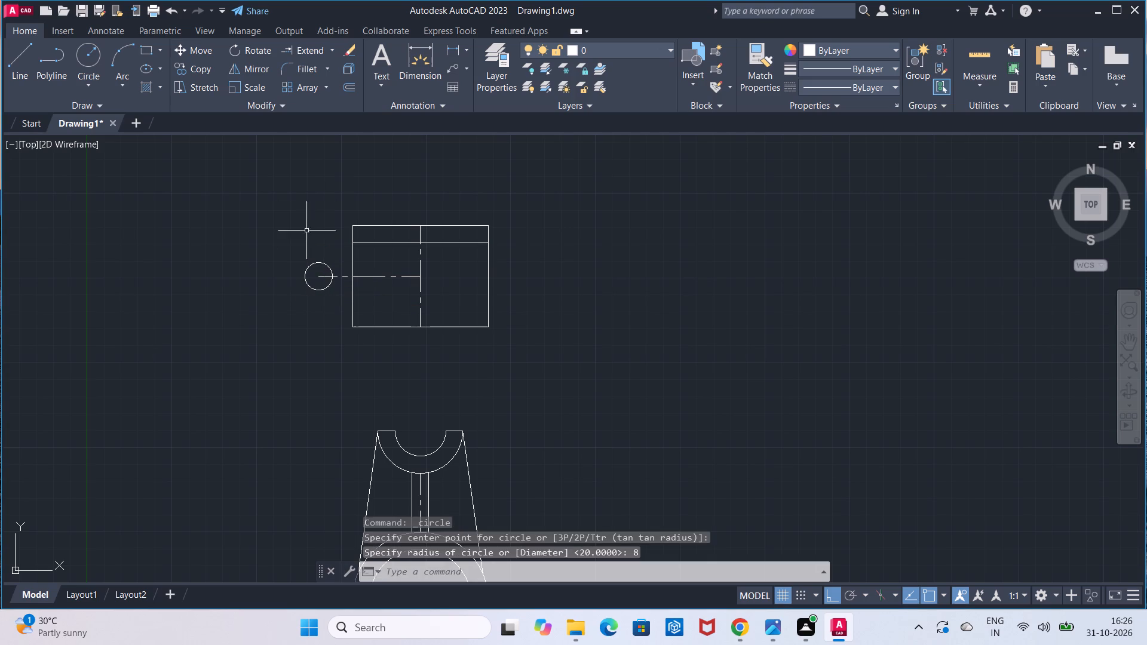
# Check the new circle's diameter with the diameter dimension command, without placing a dimension.
pyautogui.click(463, 57)
pyautogui.click(470, 221)
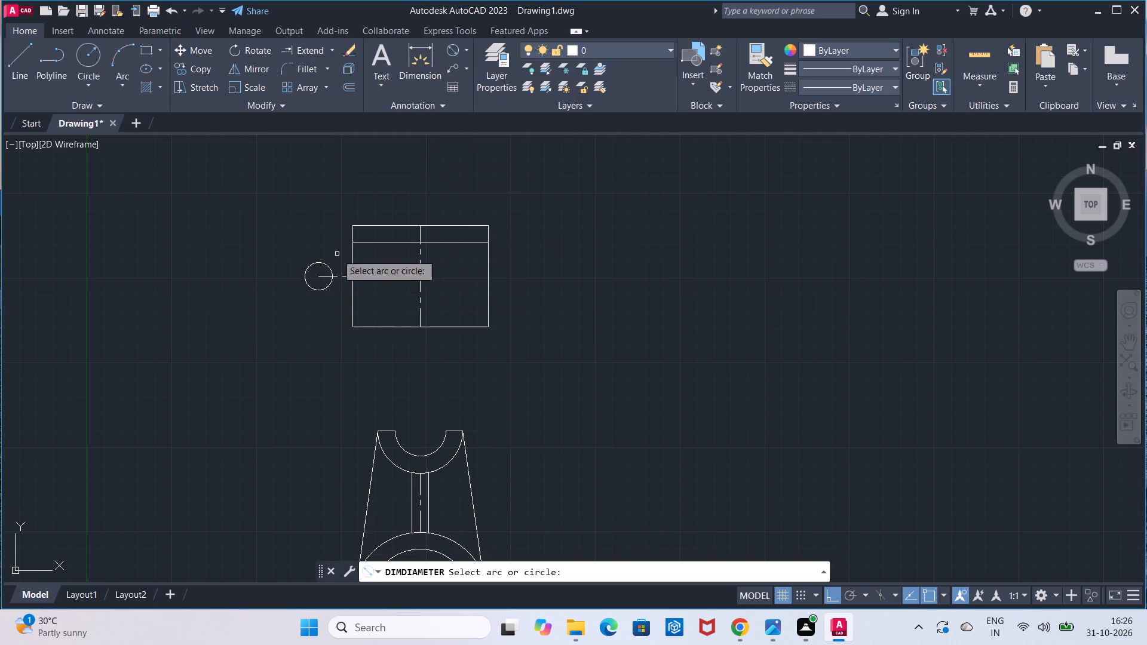
pyautogui.click(315, 262)
pyautogui.scroll(2, 308, 255)
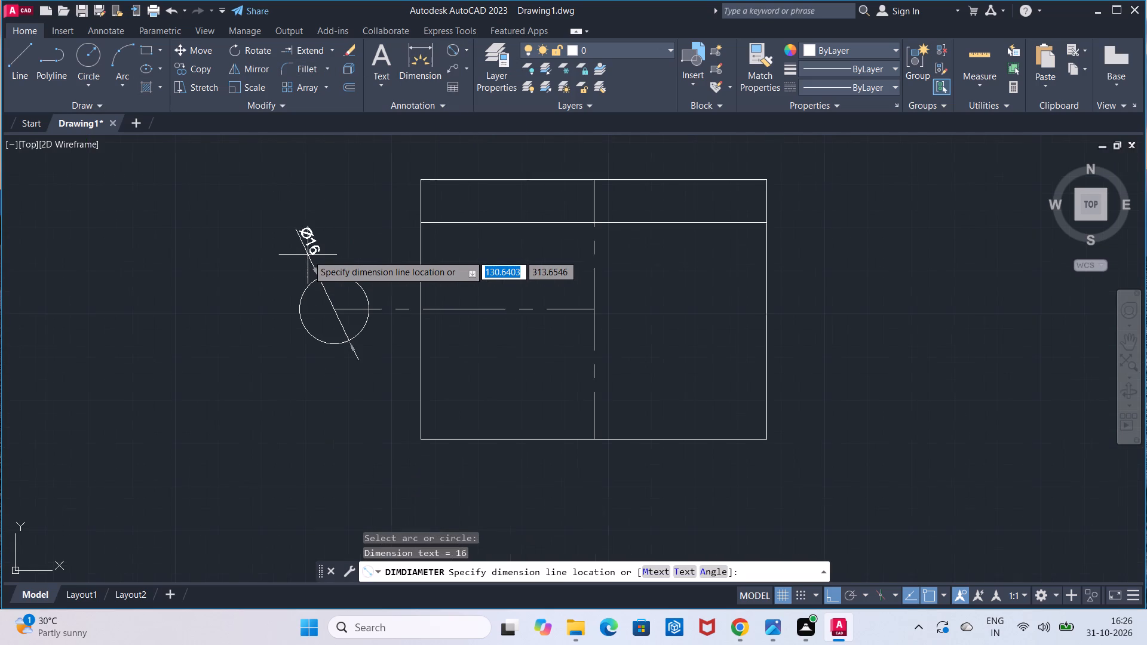
pyautogui.press('Escape')
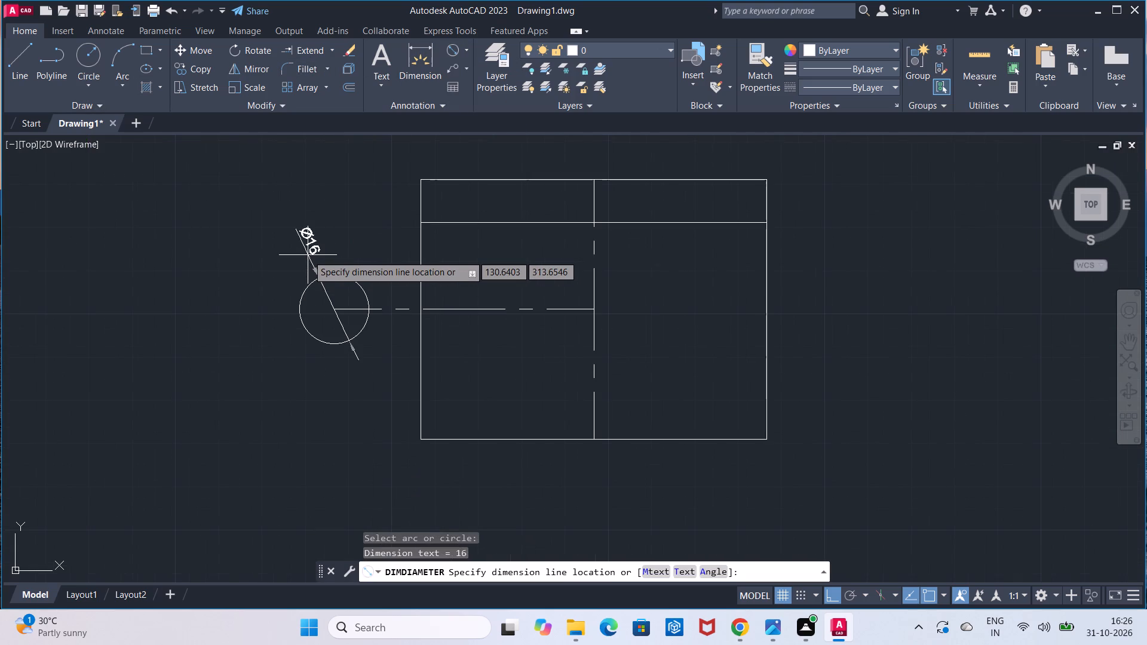
# Draw a horizontal CENTER2 line 60 long to the right from the midpoint of the upper view's vertical centre line.
pyautogui.click(844, 93)
pyautogui.click(841, 132)
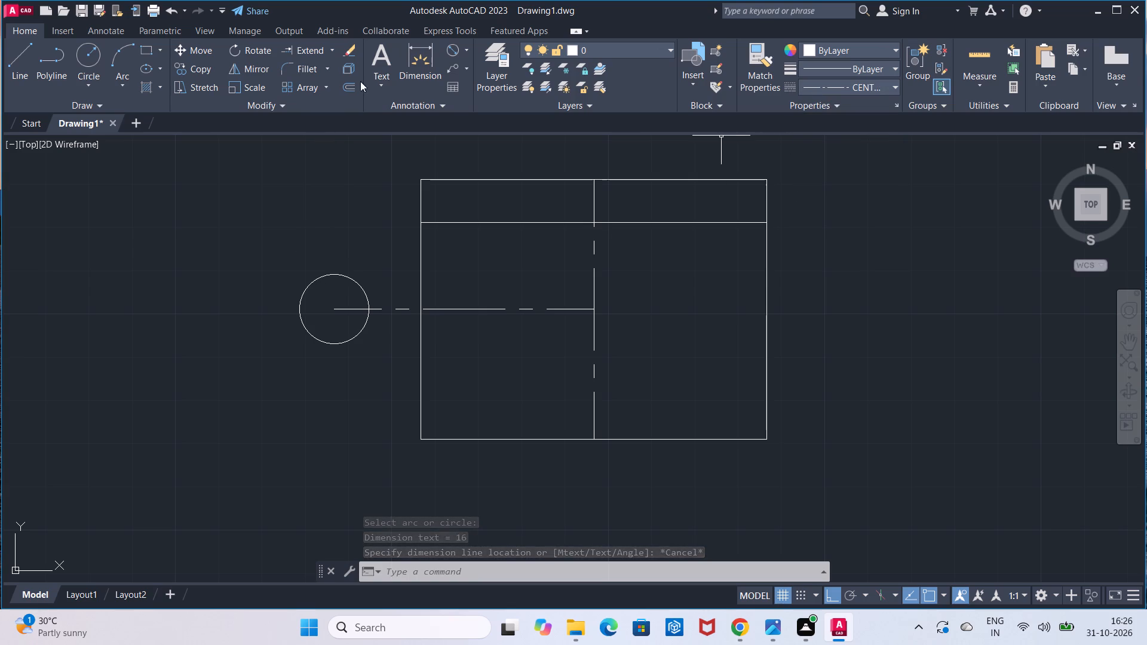
pyautogui.click(24, 69)
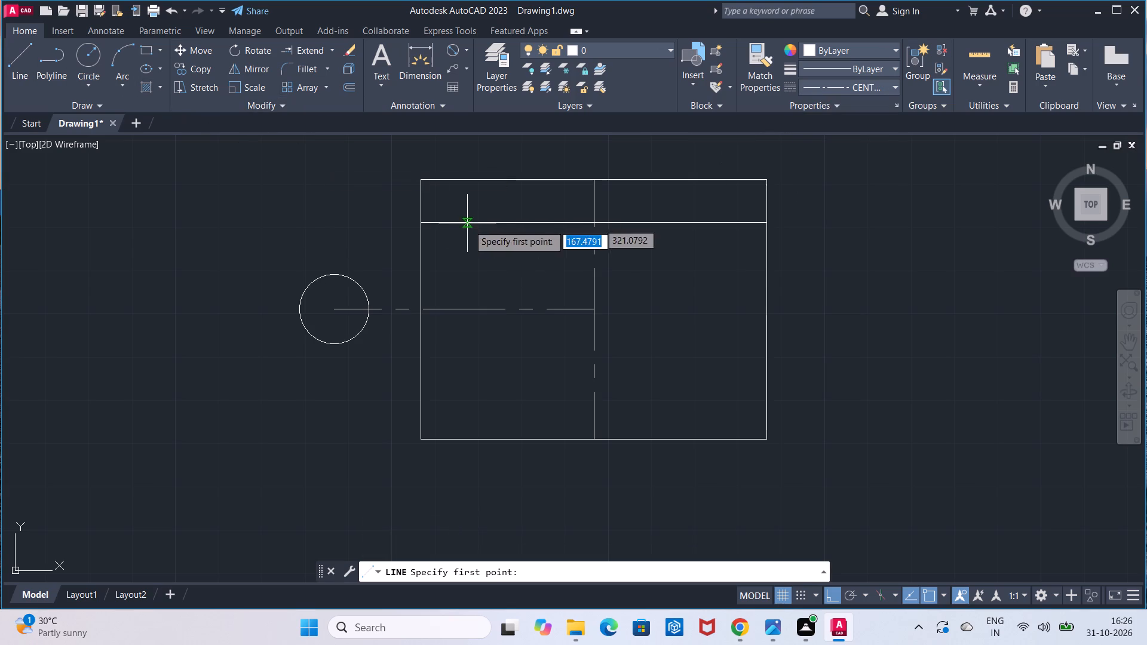
pyautogui.click(593, 308)
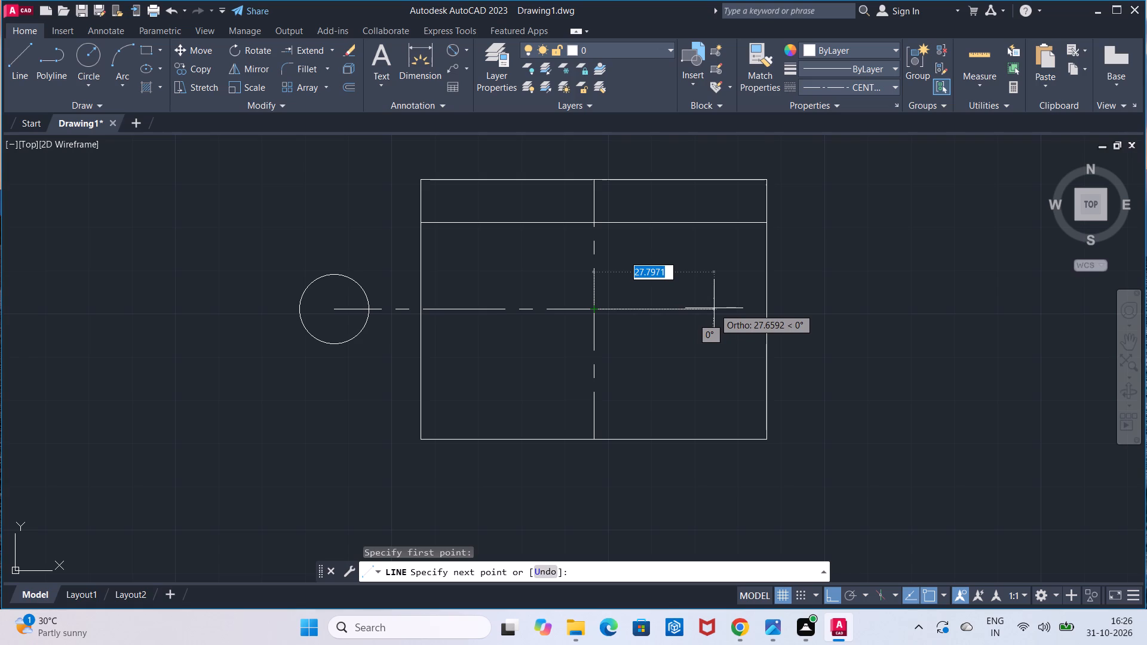
pyautogui.write('60')
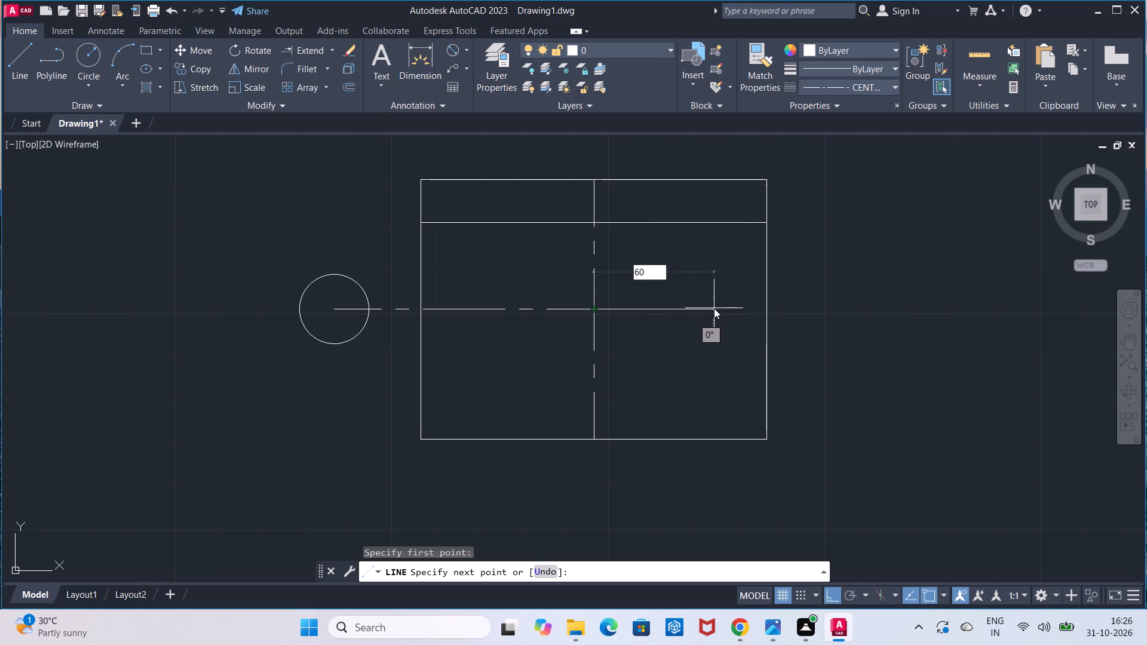
pyautogui.press('Return')
pyautogui.press('Escape')
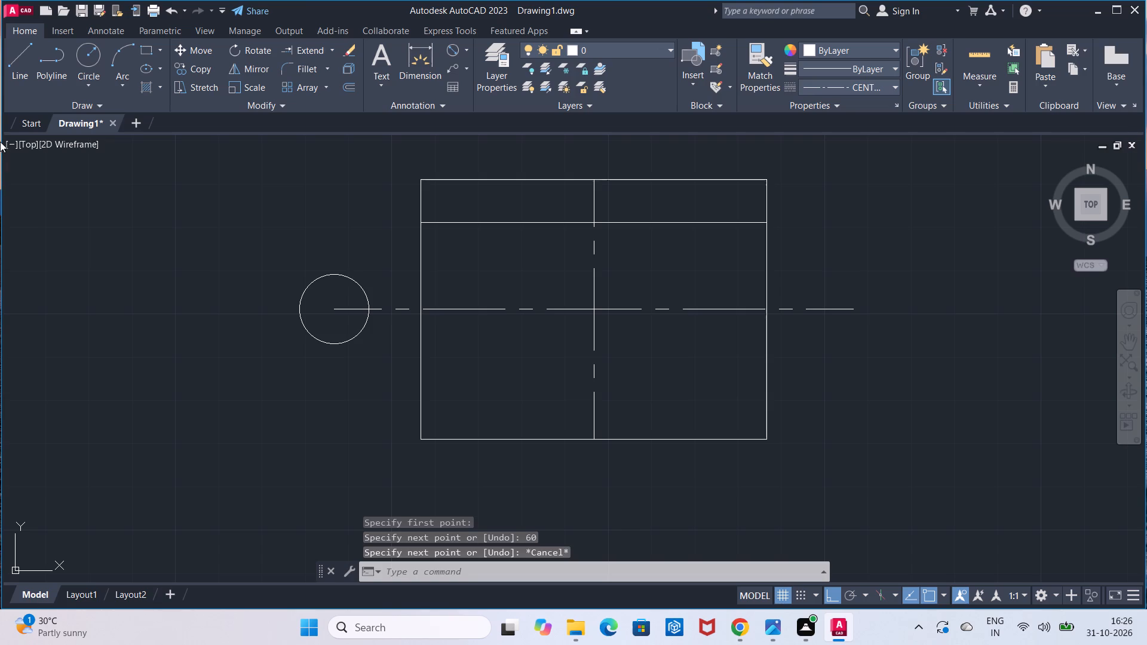
# Check the distance from the vertical centre line to the circle's centre with a linear dimension, without placing it.
pyautogui.click(468, 57)
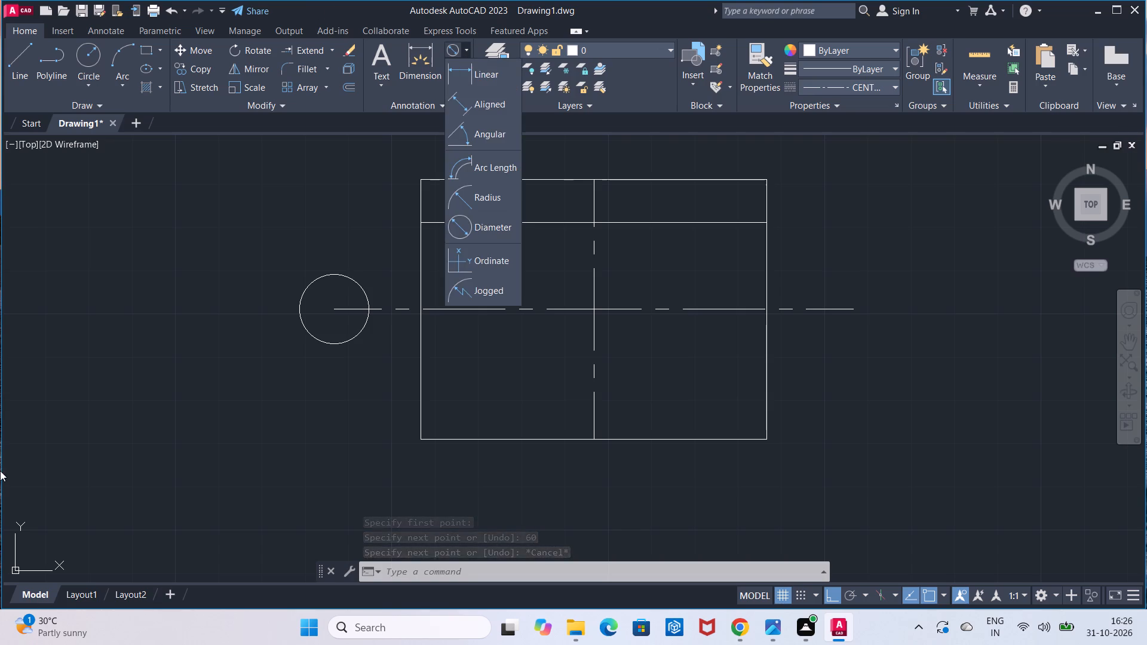
pyautogui.click(488, 85)
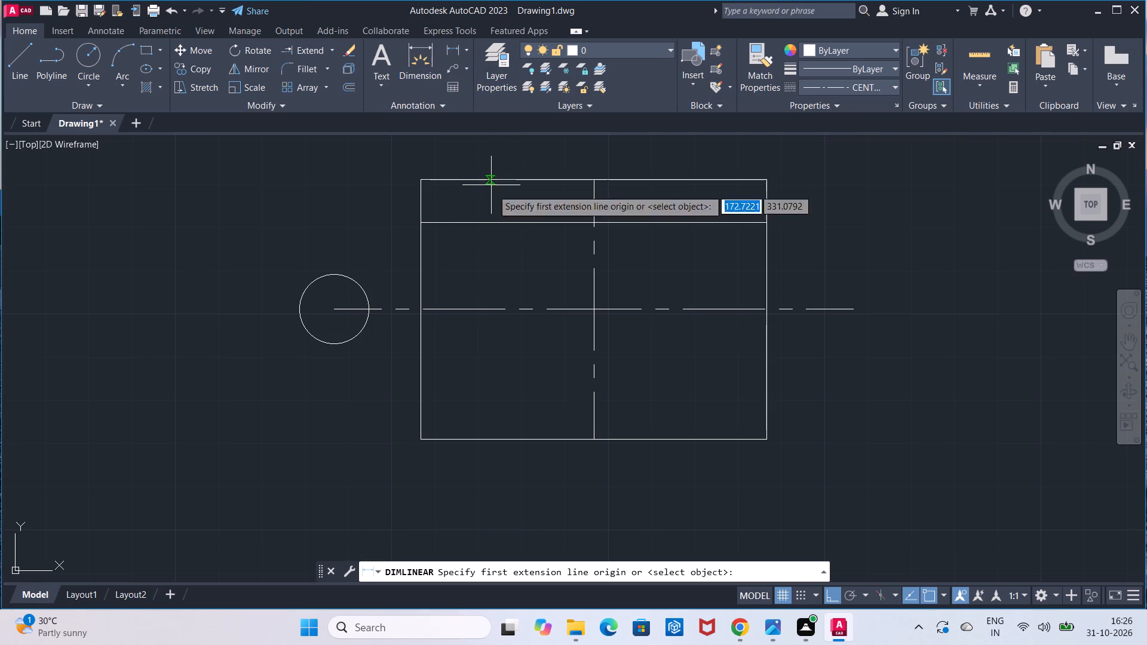
pyautogui.click(598, 311)
pyautogui.click(328, 310)
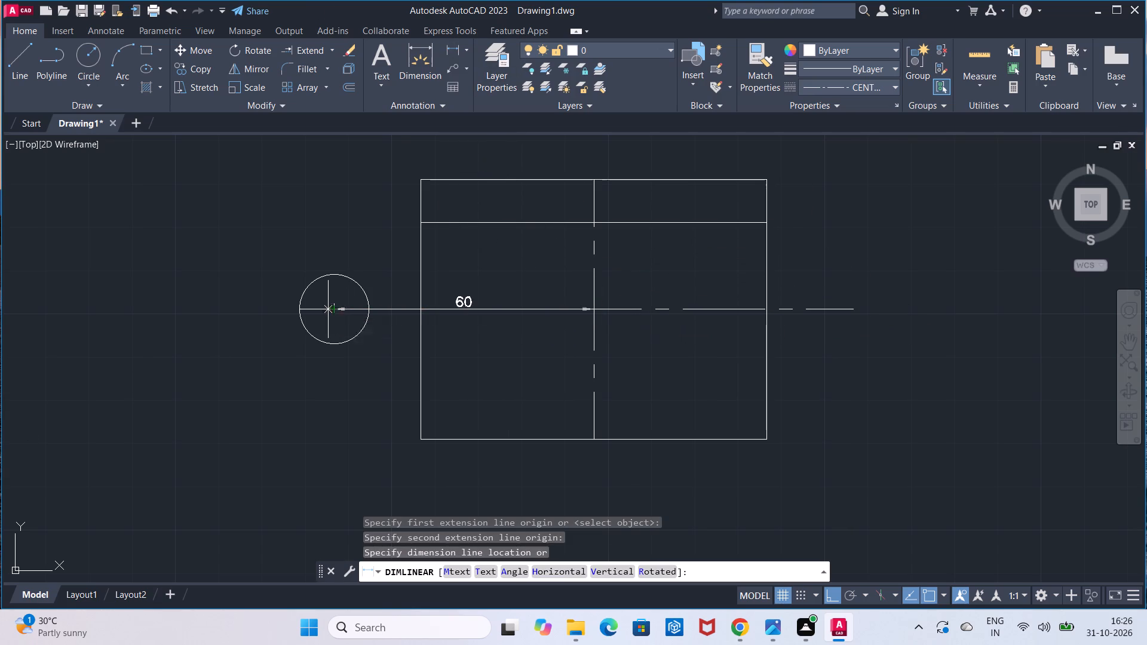
pyautogui.press('Escape')
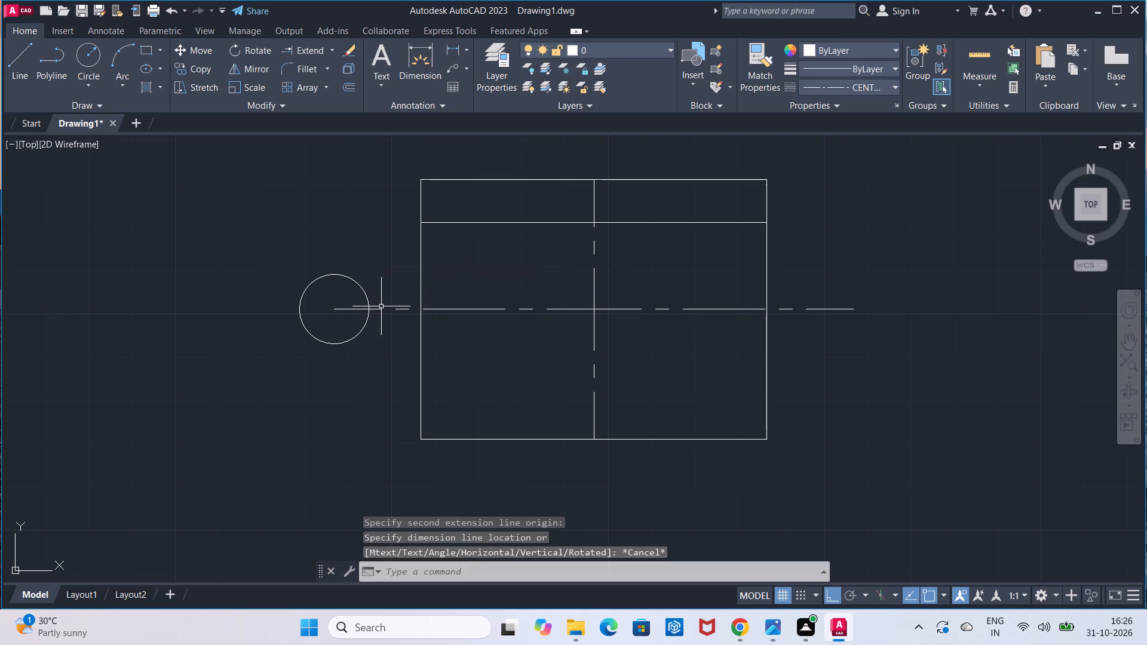
# Set the linetype back to ByLayer and draw a radius 8 circle centred on the right end of the horizontal centre line.
pyautogui.moveTo(541, 328); pyautogui.dragTo(515, 334, button='middle')
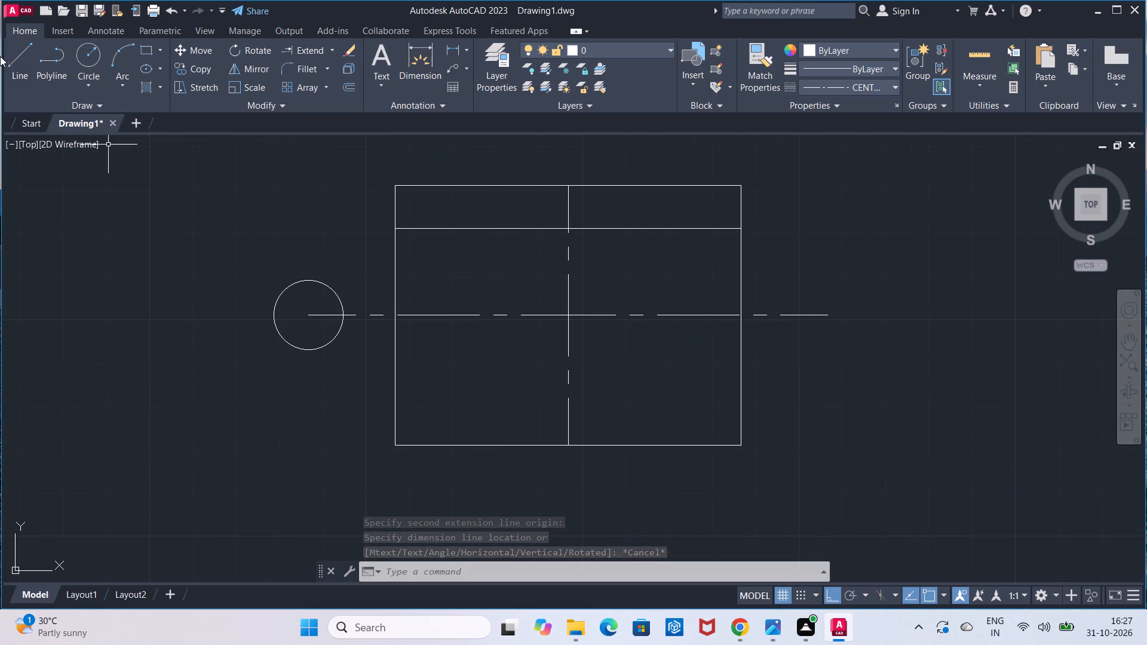
pyautogui.click(841, 91)
pyautogui.click(845, 109)
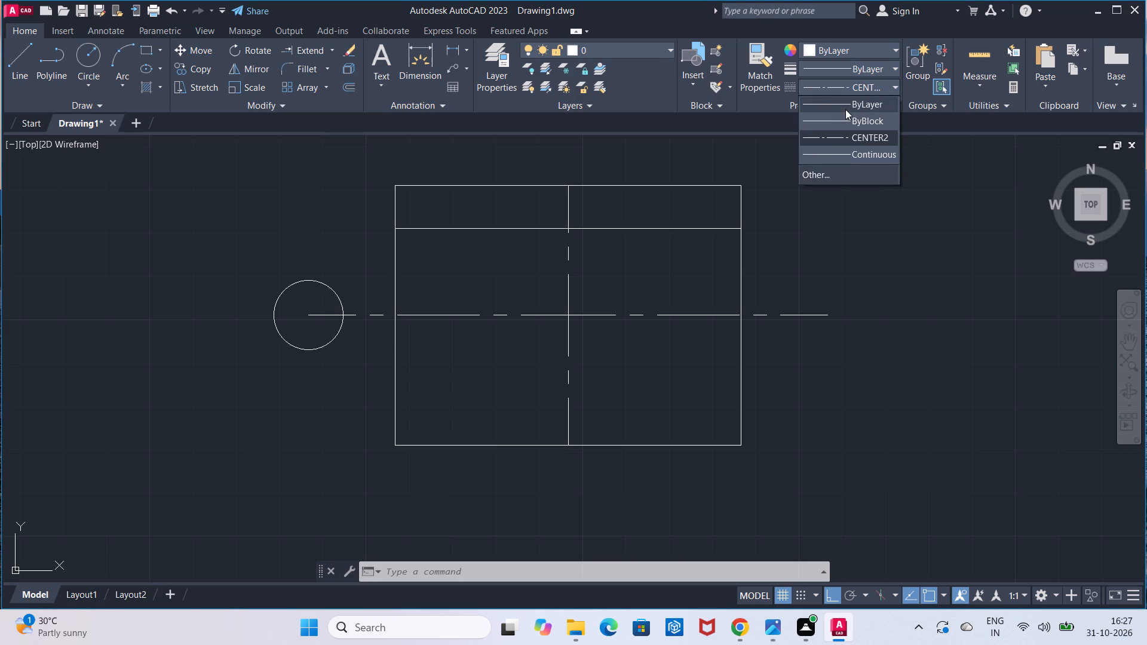
pyautogui.click(87, 47)
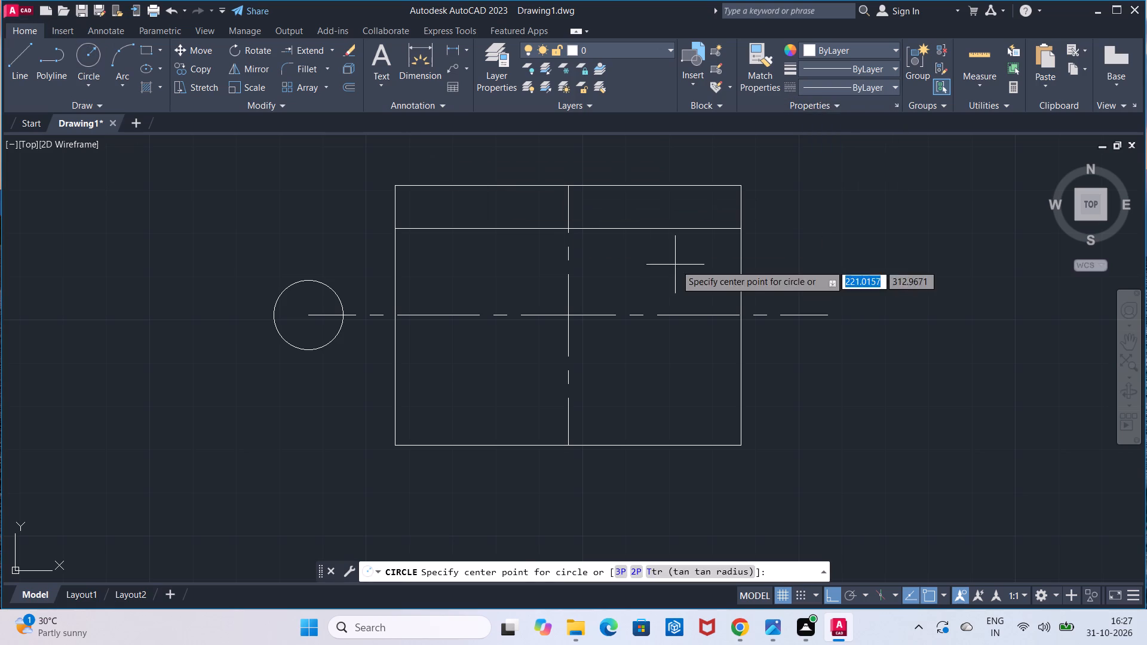
pyautogui.click(827, 313)
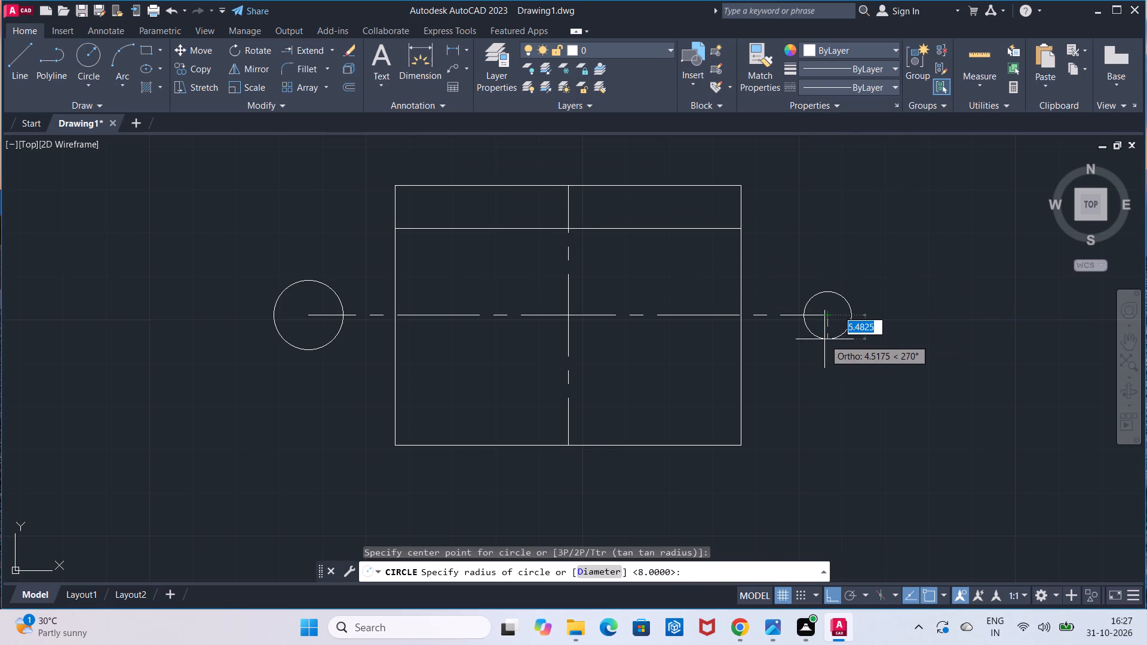
pyautogui.press('8')
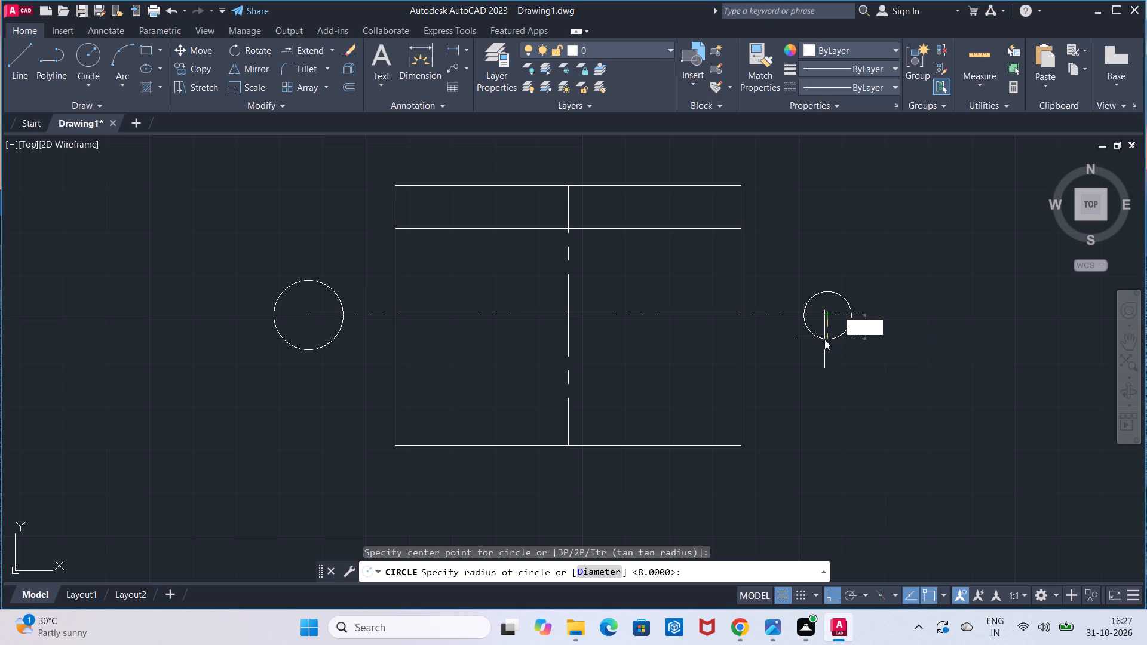
pyautogui.press('Return')
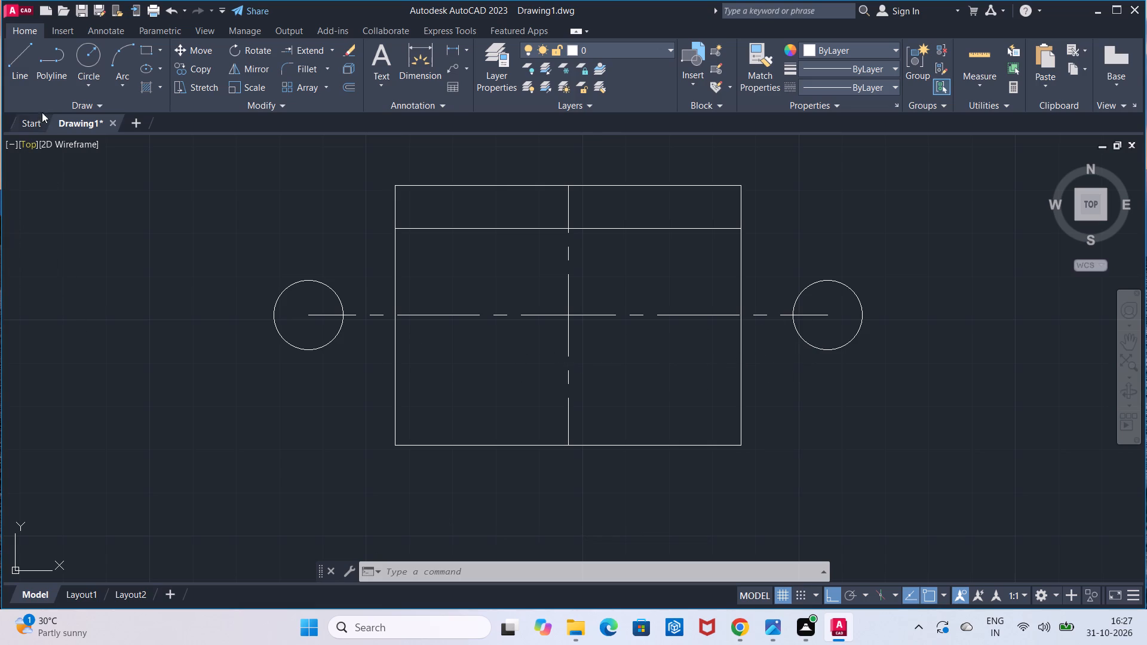
# Draw a radius 20 circle concentric with the left-hand circle.
pyautogui.click(78, 59)
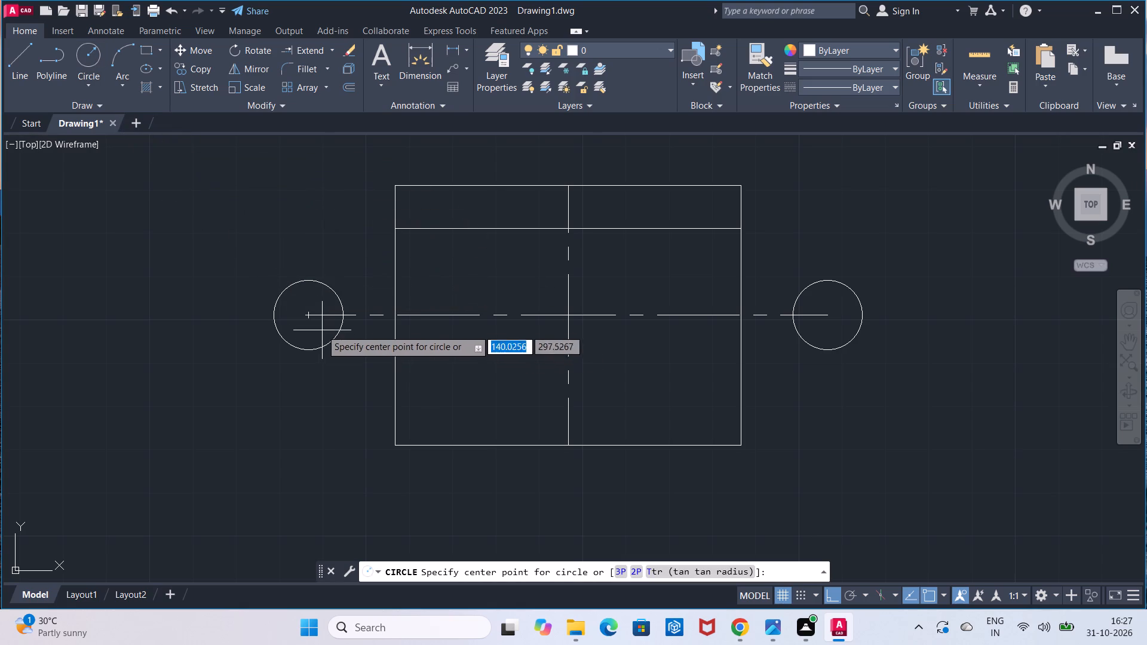
pyautogui.click(308, 314)
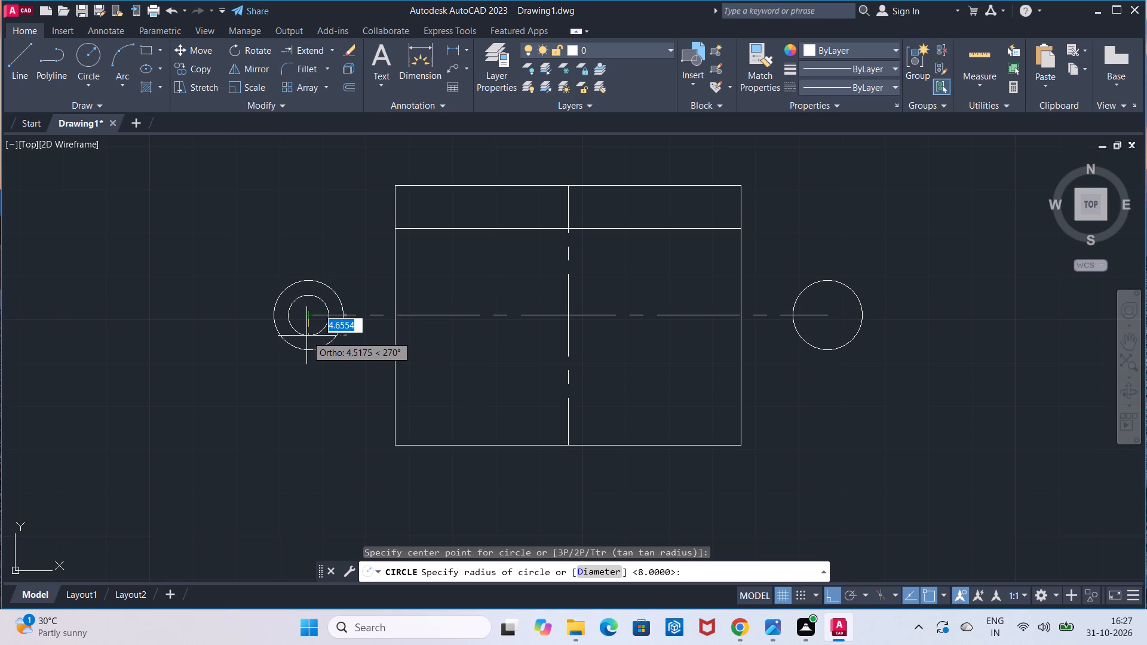
pyautogui.press('2')
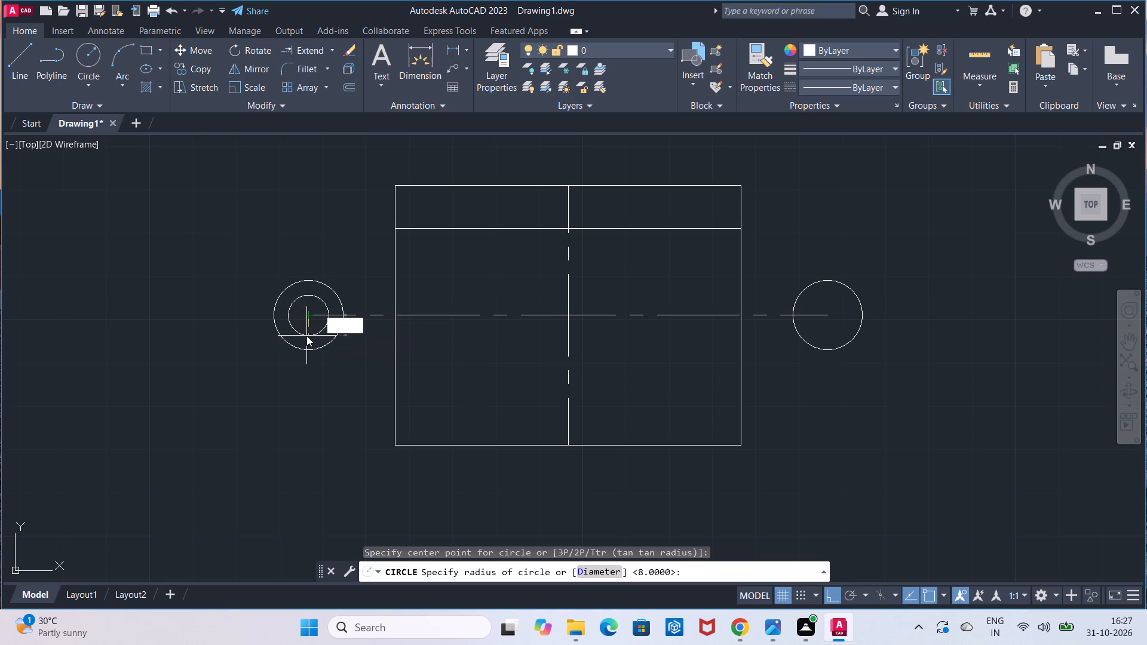
pyautogui.press('0')
pyautogui.press('Return')
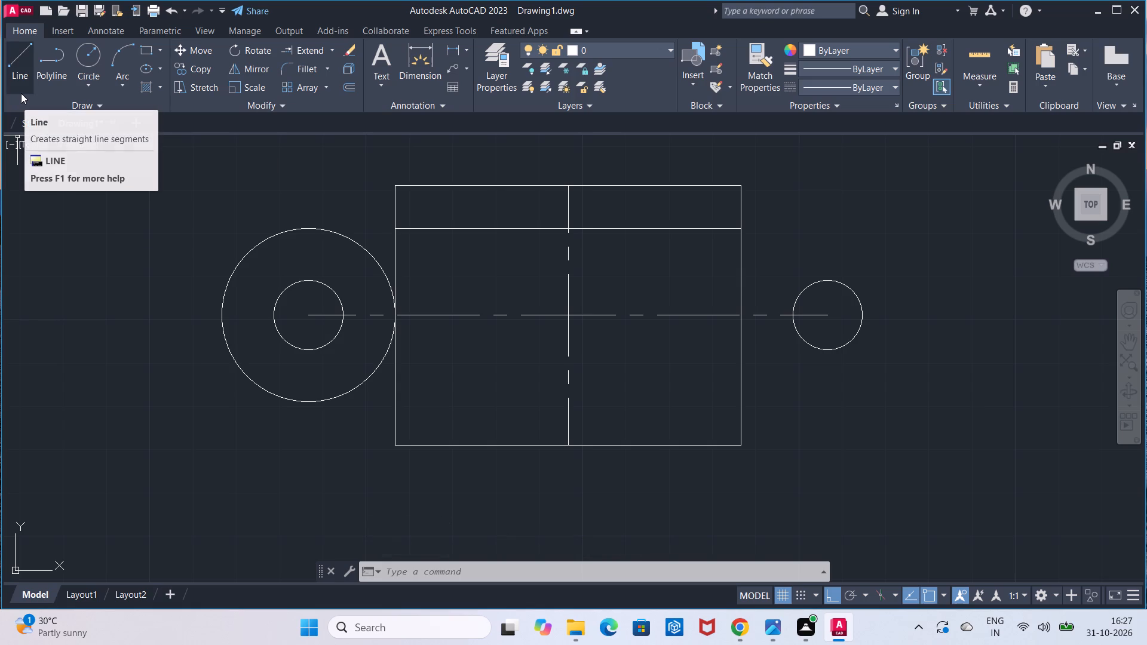
# Check the height from the upper view's inner horizontal line to its bottom-left corner with a linear dimension, without placing it.
pyautogui.click(79, 57)
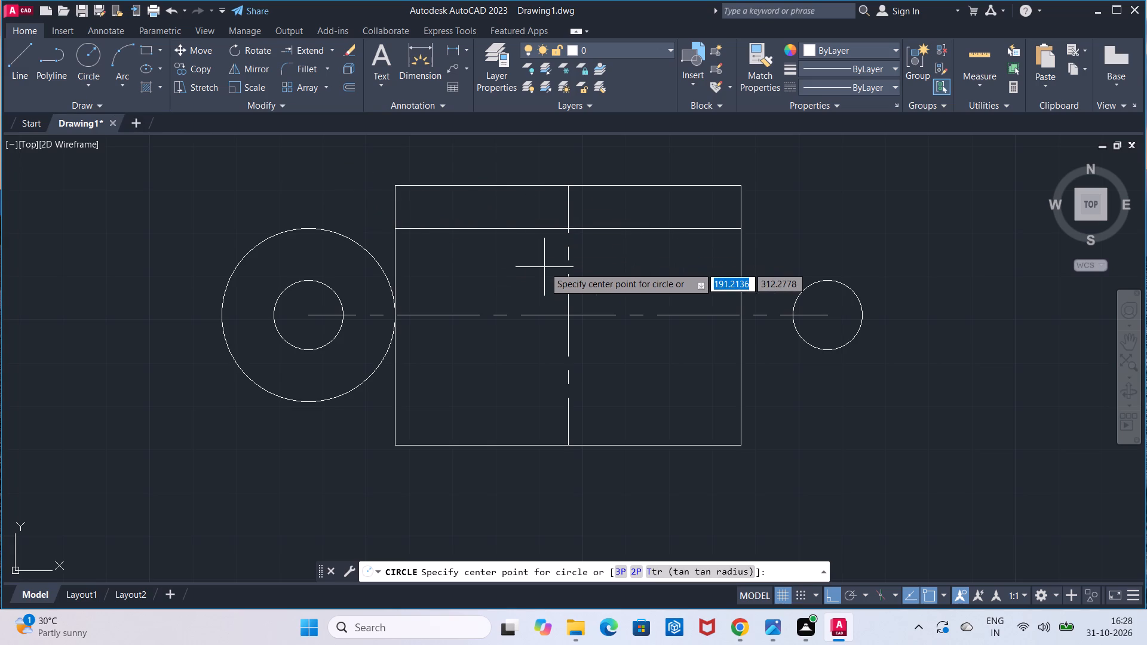
pyautogui.press('Escape')
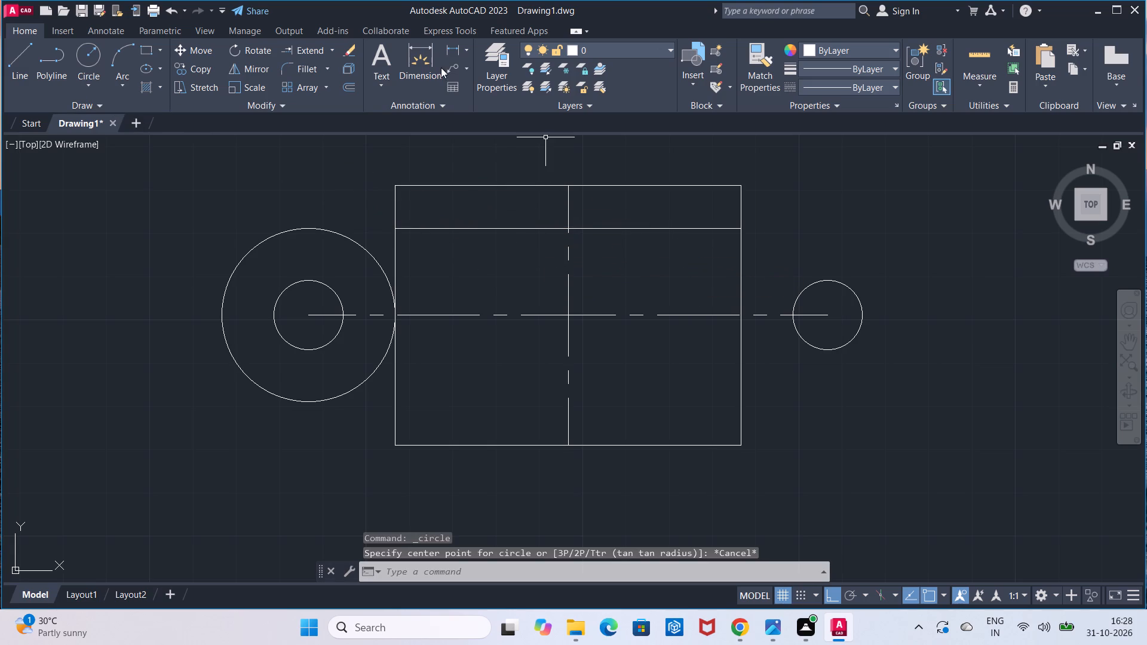
pyautogui.click(447, 51)
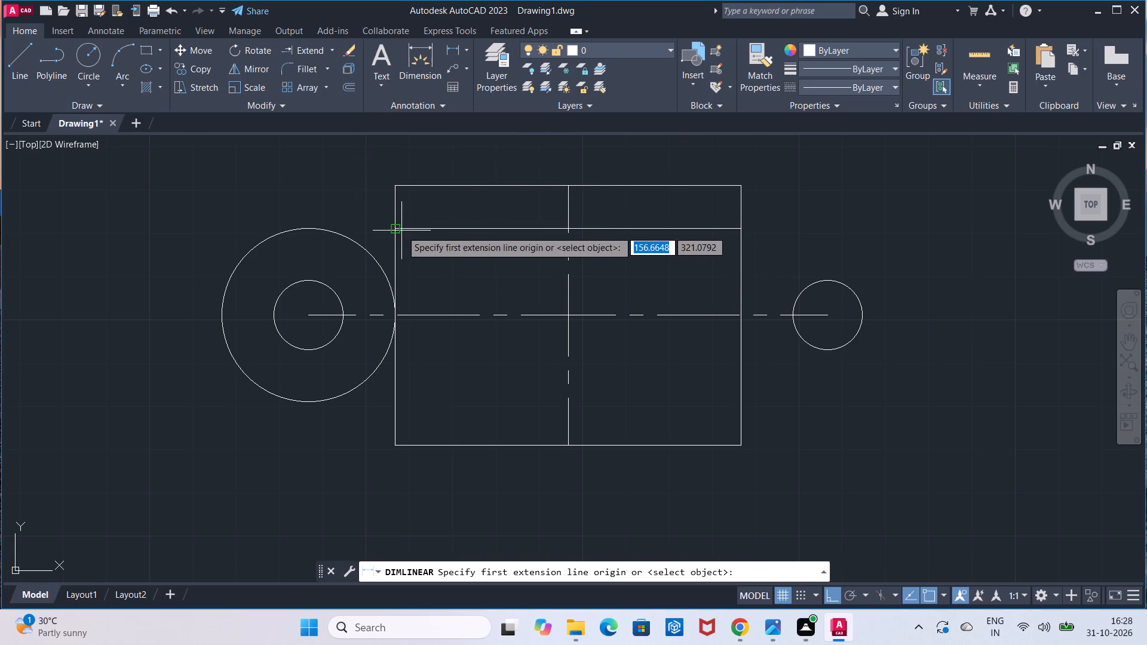
pyautogui.click(391, 231)
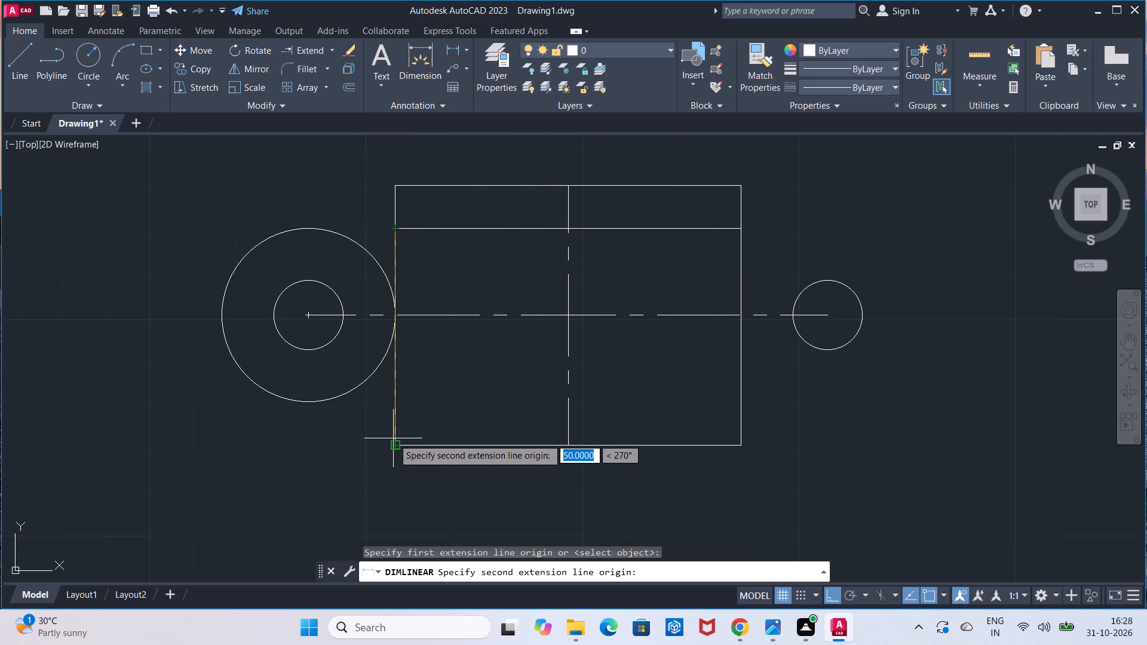
pyautogui.click(393, 438)
pyautogui.press('Escape')
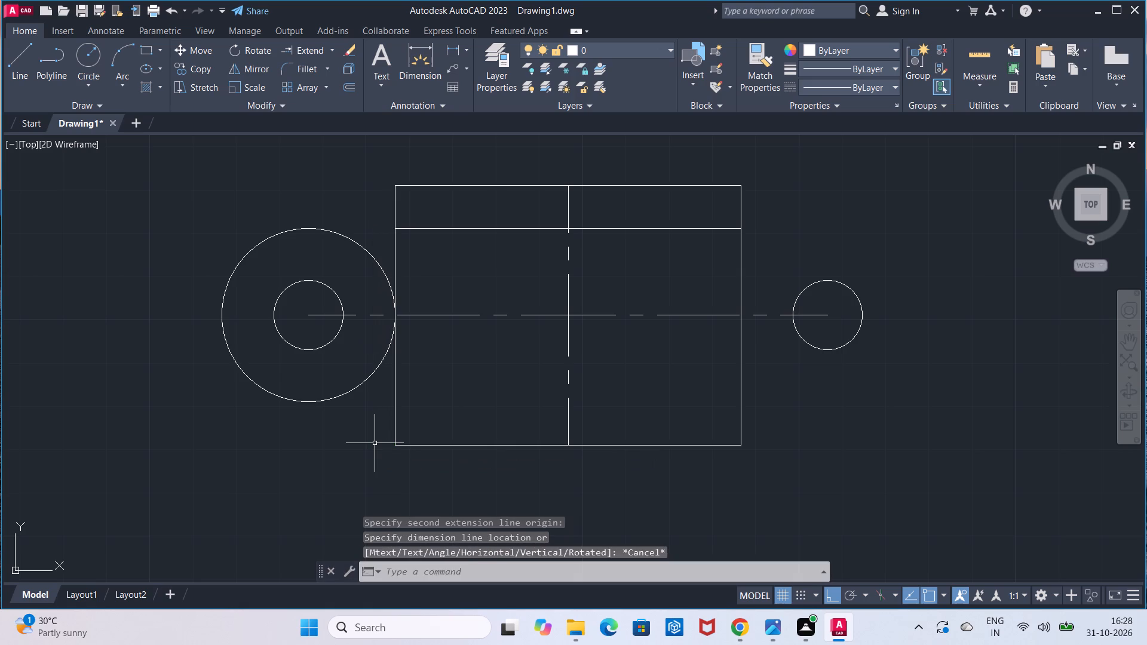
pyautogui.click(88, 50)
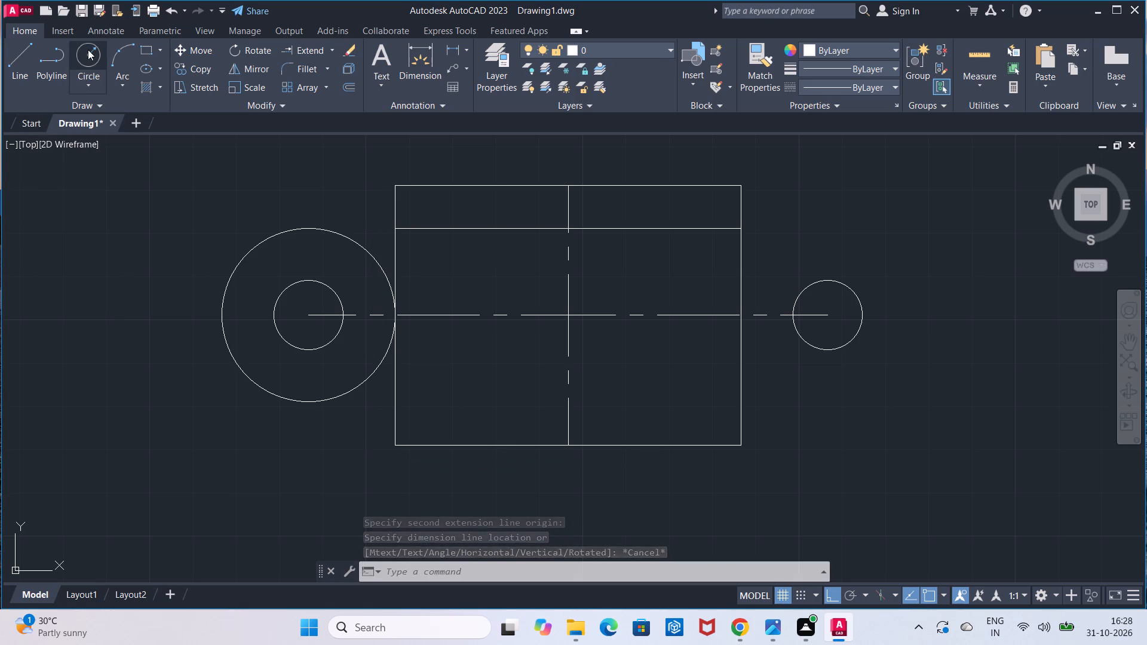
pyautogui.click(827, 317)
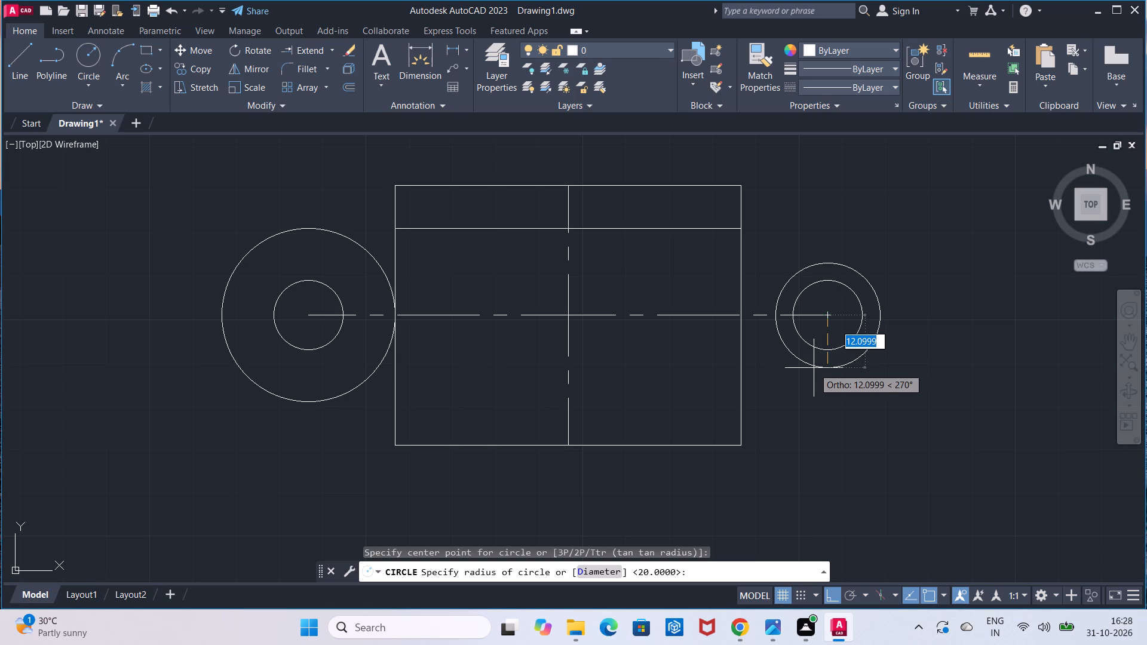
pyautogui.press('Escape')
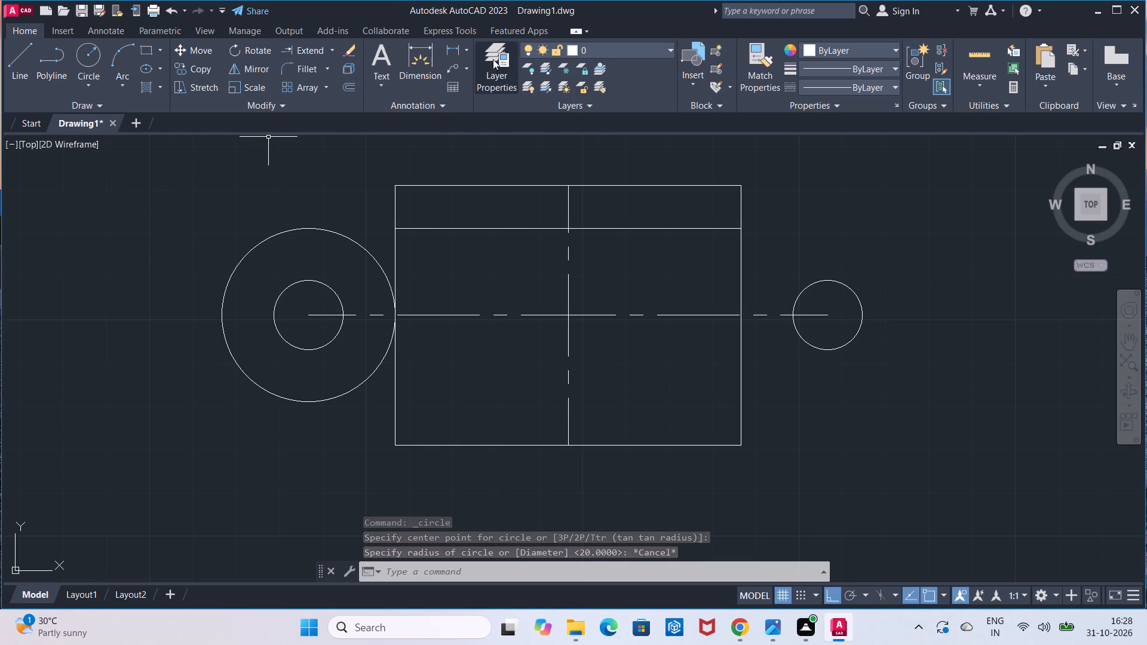
# Check the distance from the inner horizontal line to the centre line along the left edge with a linear dimension, without placing it.
pyautogui.click(457, 48)
pyautogui.click(401, 228)
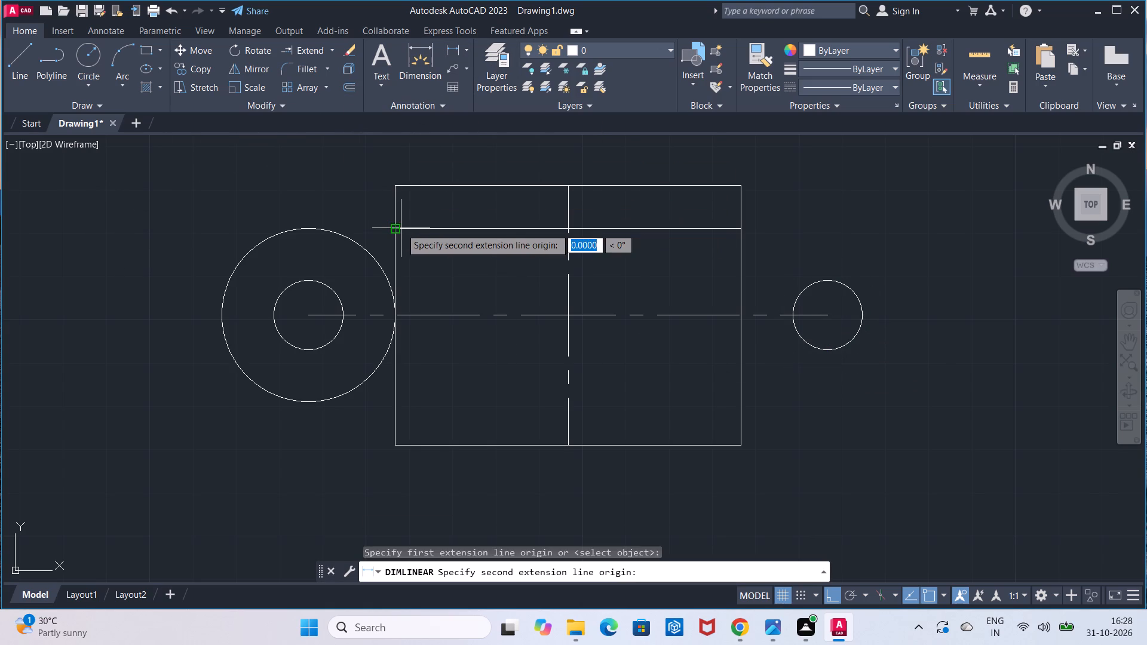
pyautogui.click(392, 313)
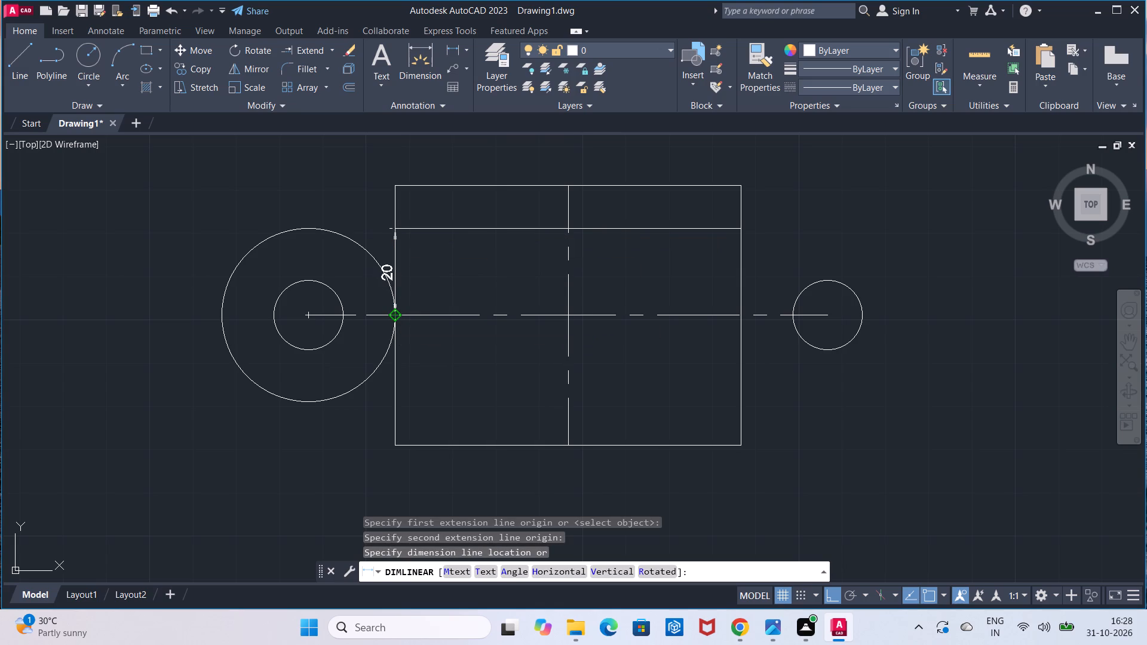
pyautogui.press('Escape')
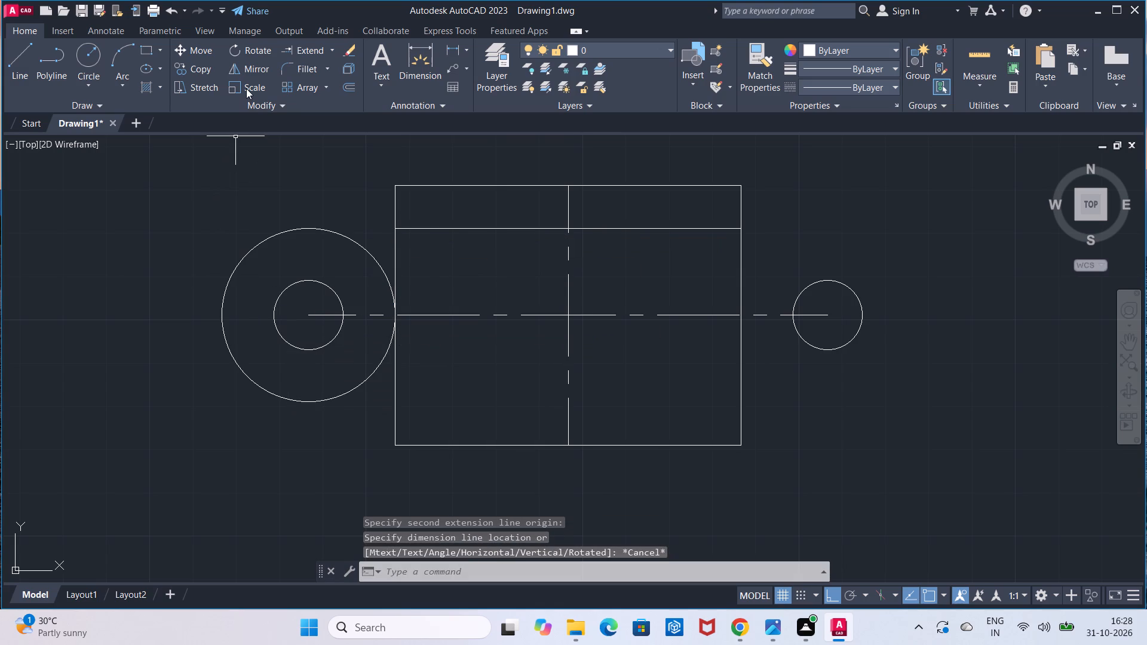
# Move the two concentric left-hand circles straight down by 10, using their common centre as base point.
pyautogui.click(193, 55)
pyautogui.click(315, 231)
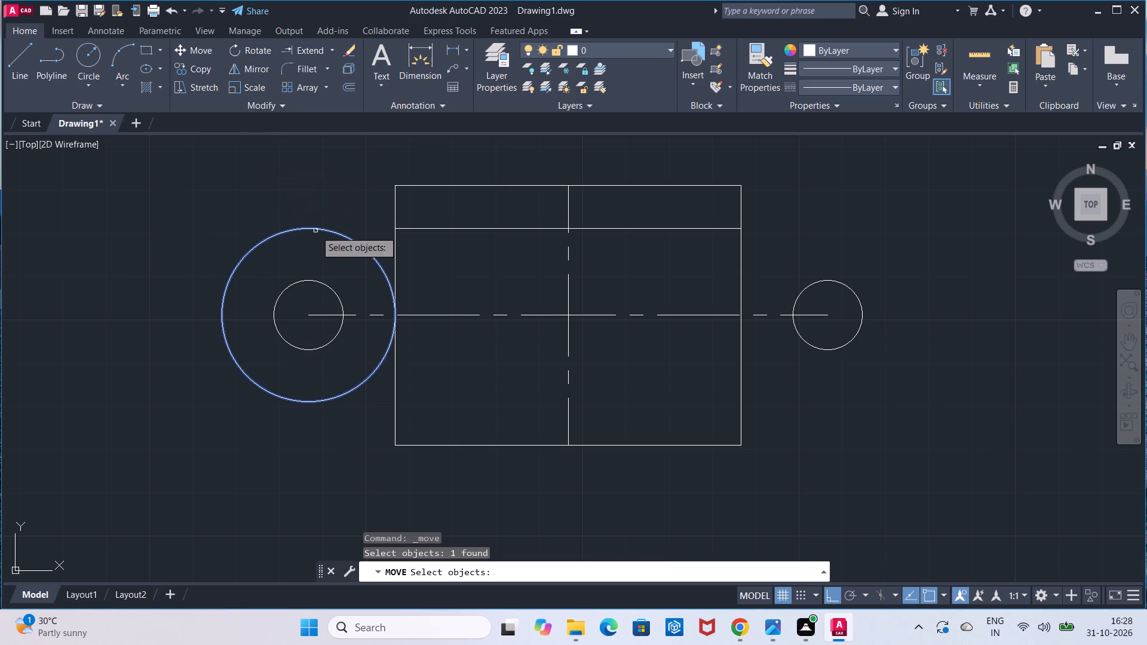
pyautogui.click(312, 282)
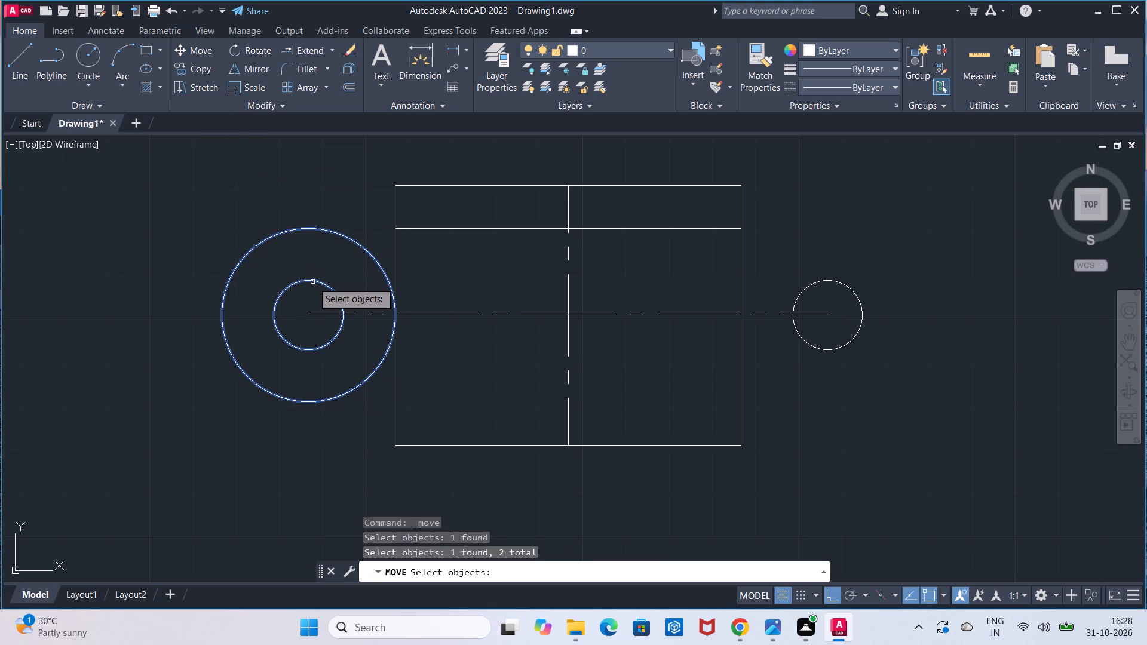
pyautogui.press('Return')
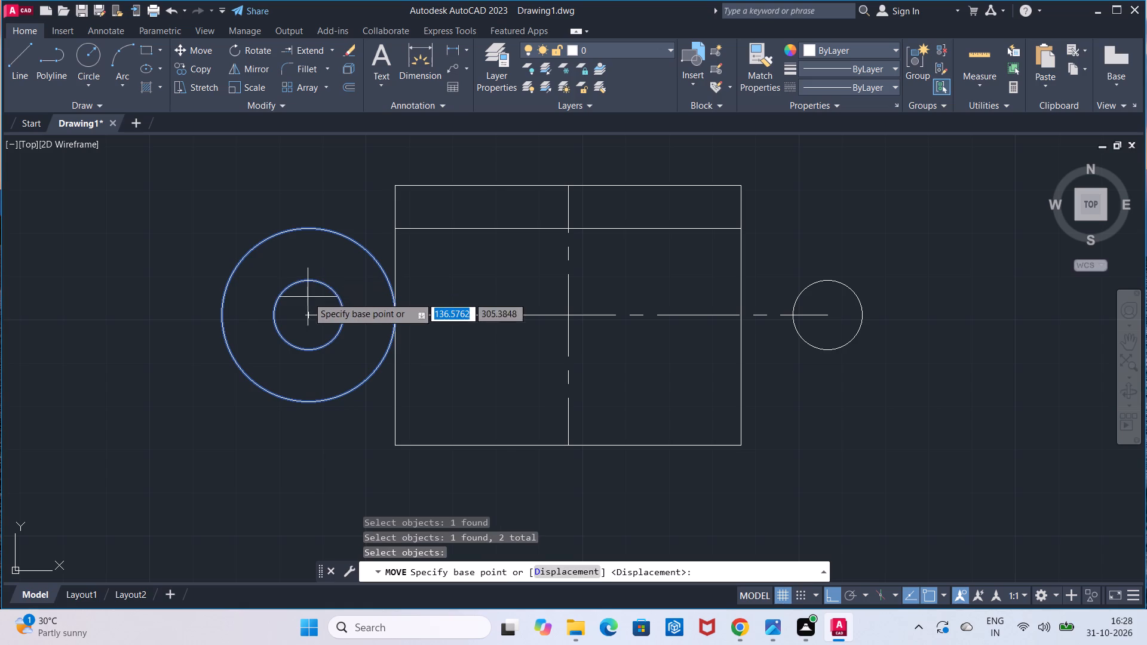
pyautogui.click(308, 314)
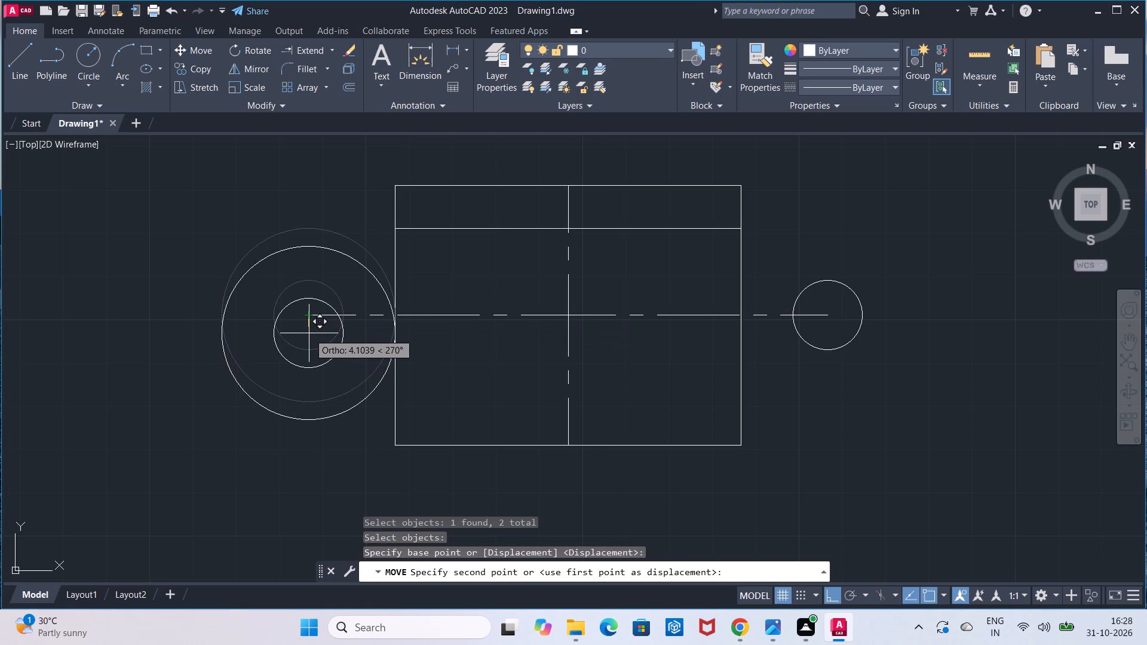
pyautogui.press('1')
pyautogui.press('0')
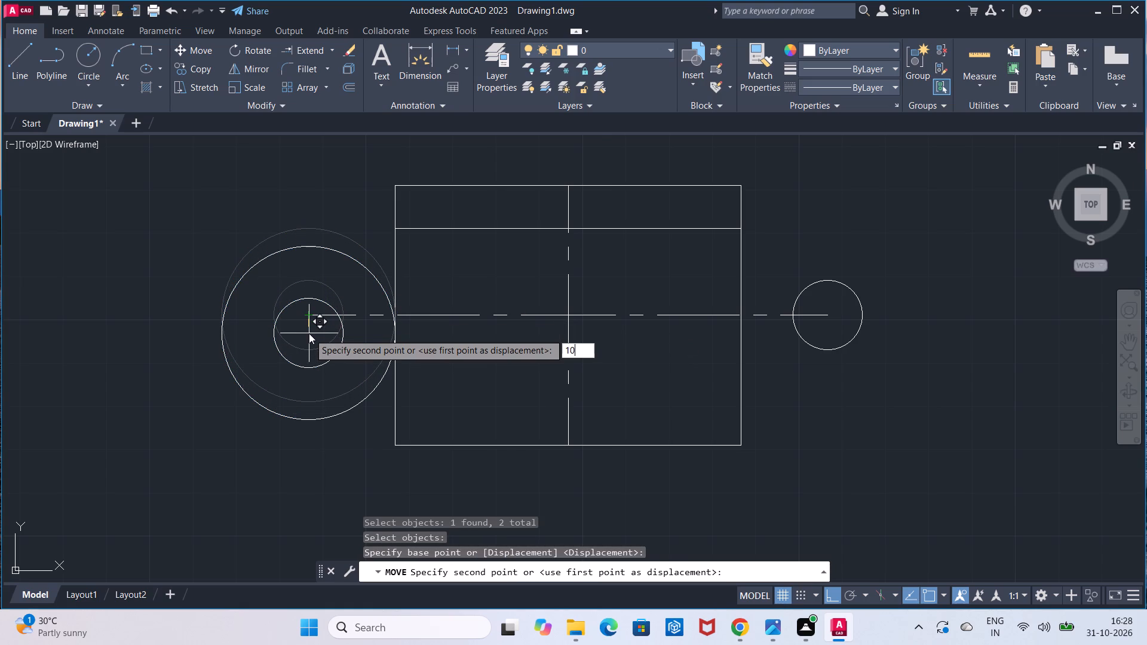
pyautogui.press('Return')
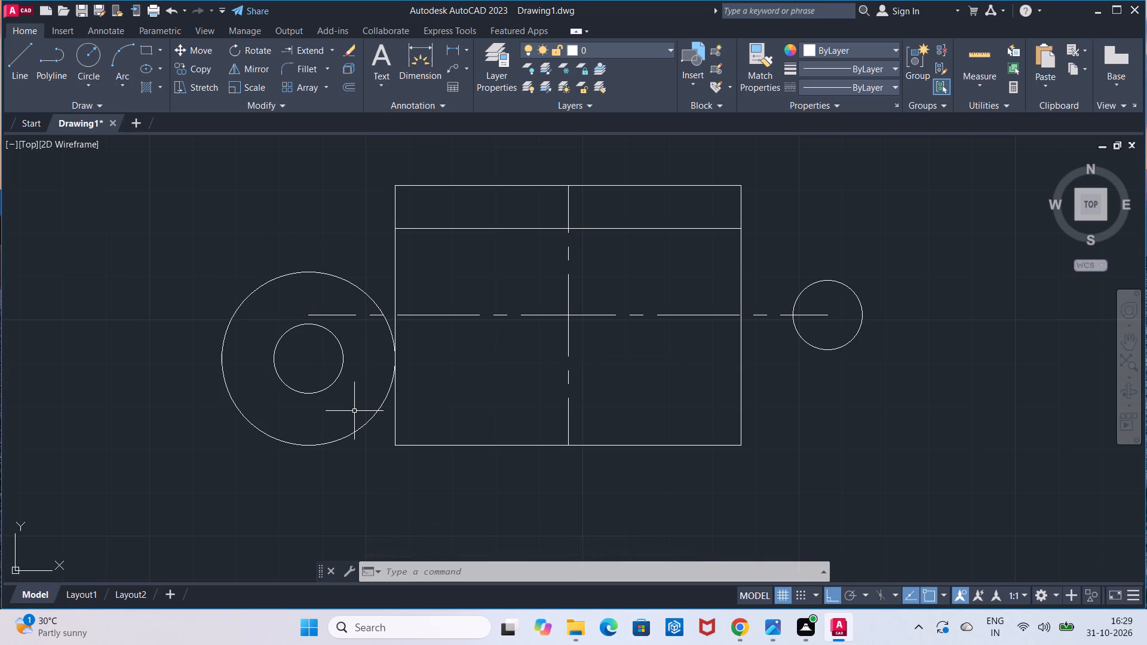
# Check the vertical distance from the large circle's right quadrant to the rectangle's bottom-left corner with a linear dimension, without placing it.
pyautogui.click(452, 53)
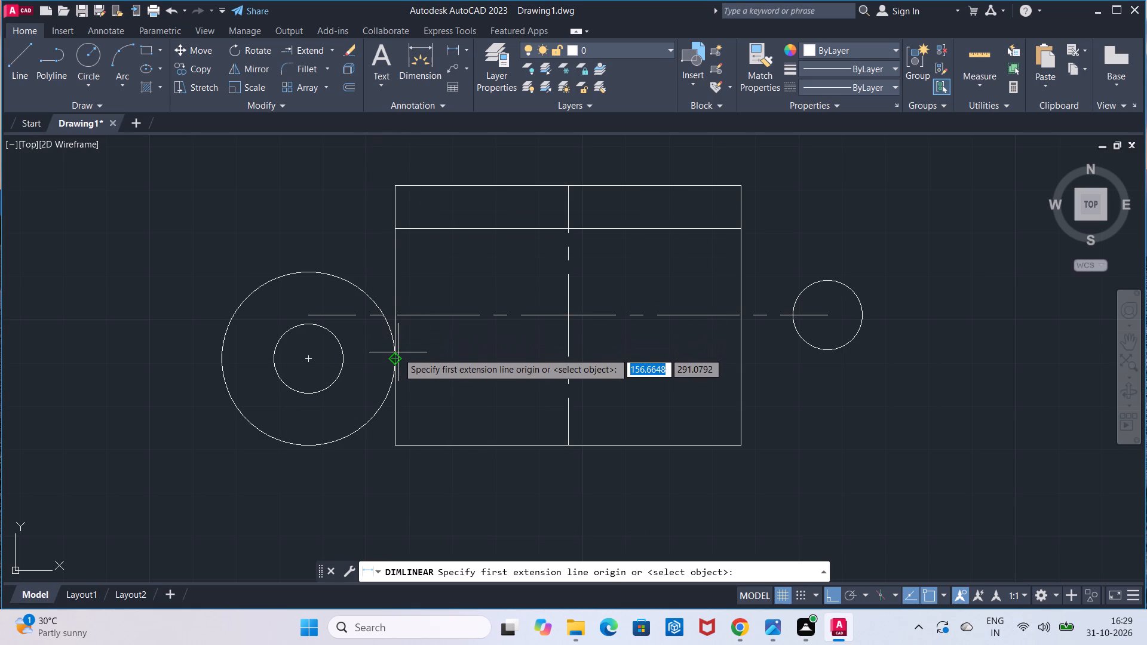
pyautogui.click(398, 352)
pyautogui.click(393, 450)
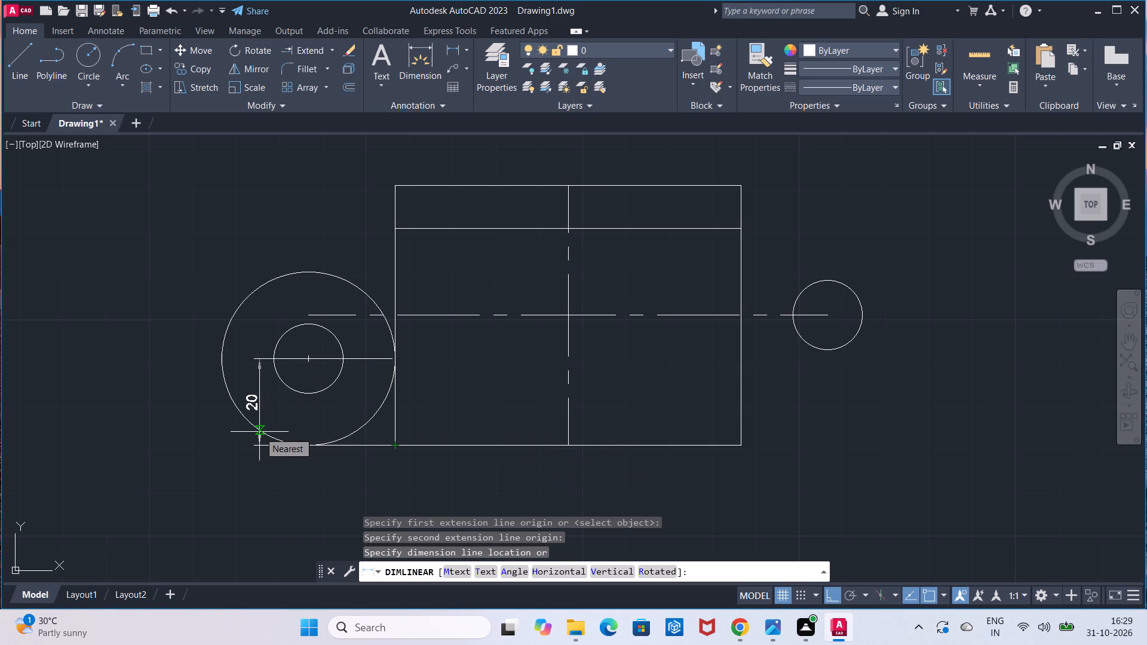
pyautogui.press('Escape')
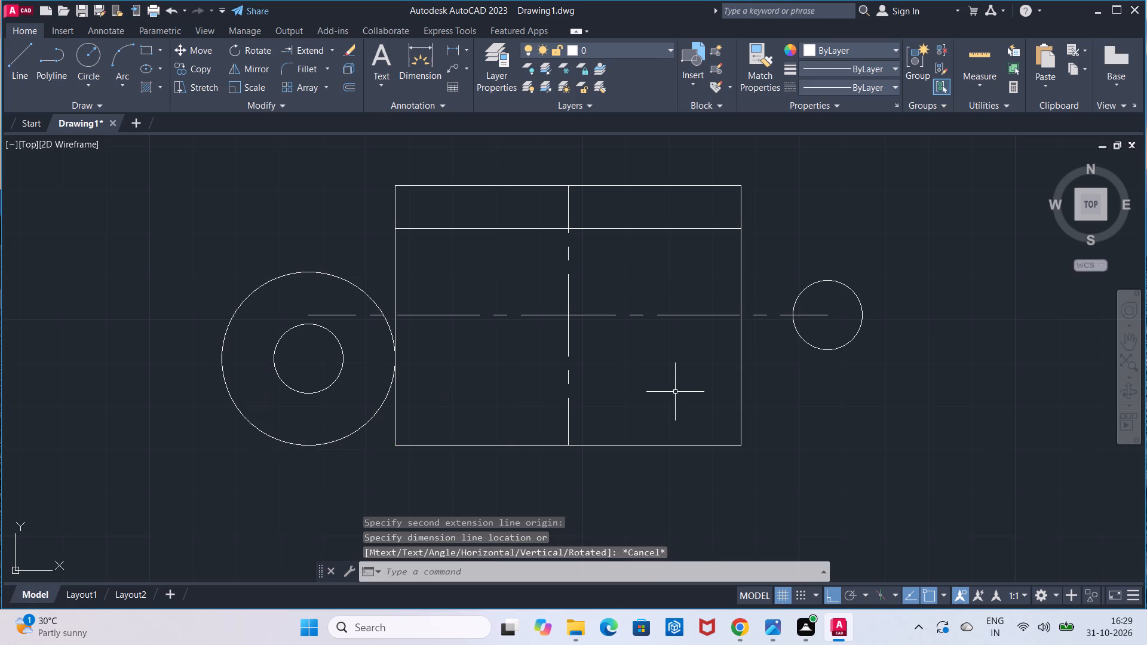
# Delete both halves of the horizontal centre line in the upper view.
pyautogui.click(597, 315)
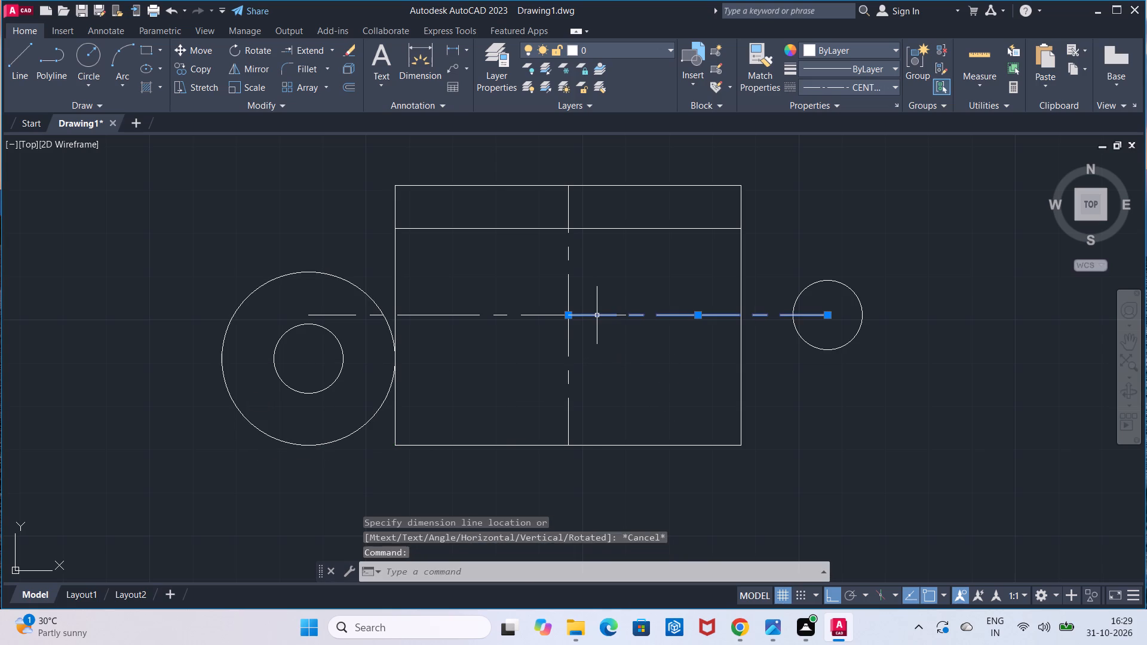
pyautogui.press('Delete')
pyautogui.click(542, 317)
pyautogui.press('Delete')
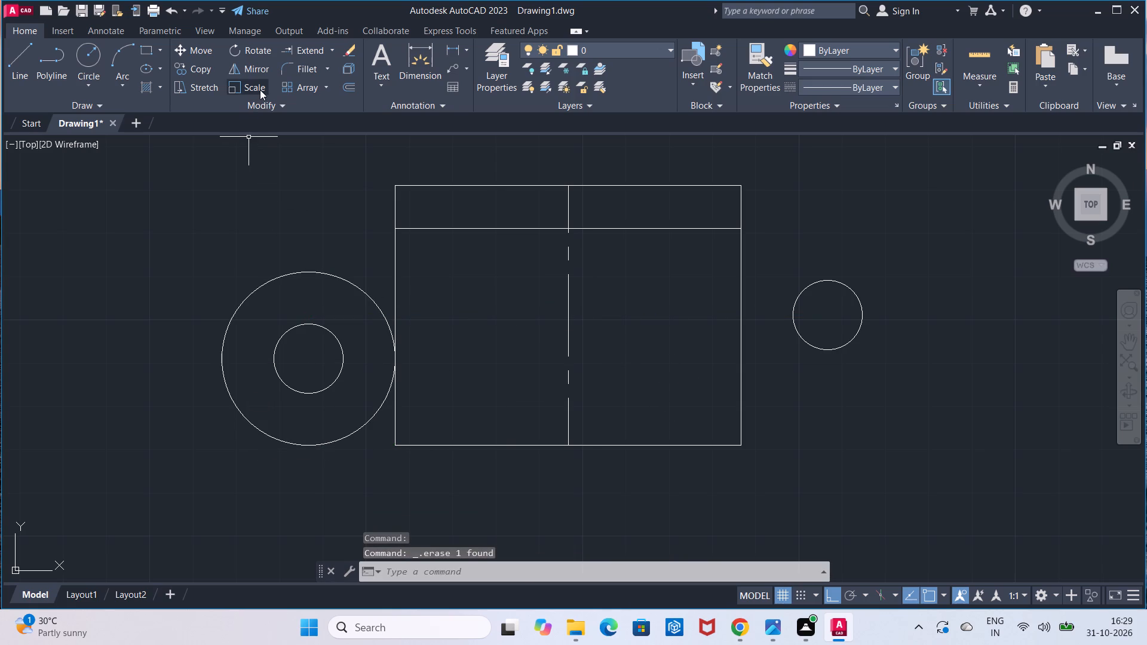
# Move the small right-hand circle straight down by 10, using its centre as base point.
pyautogui.click(197, 53)
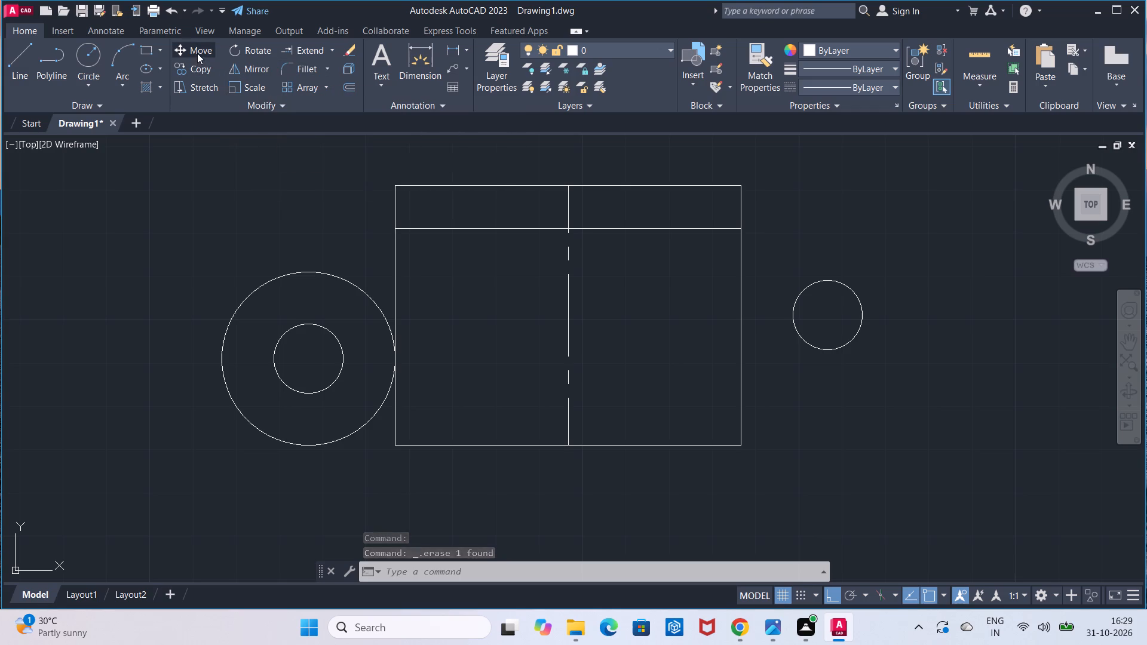
pyautogui.click(792, 316)
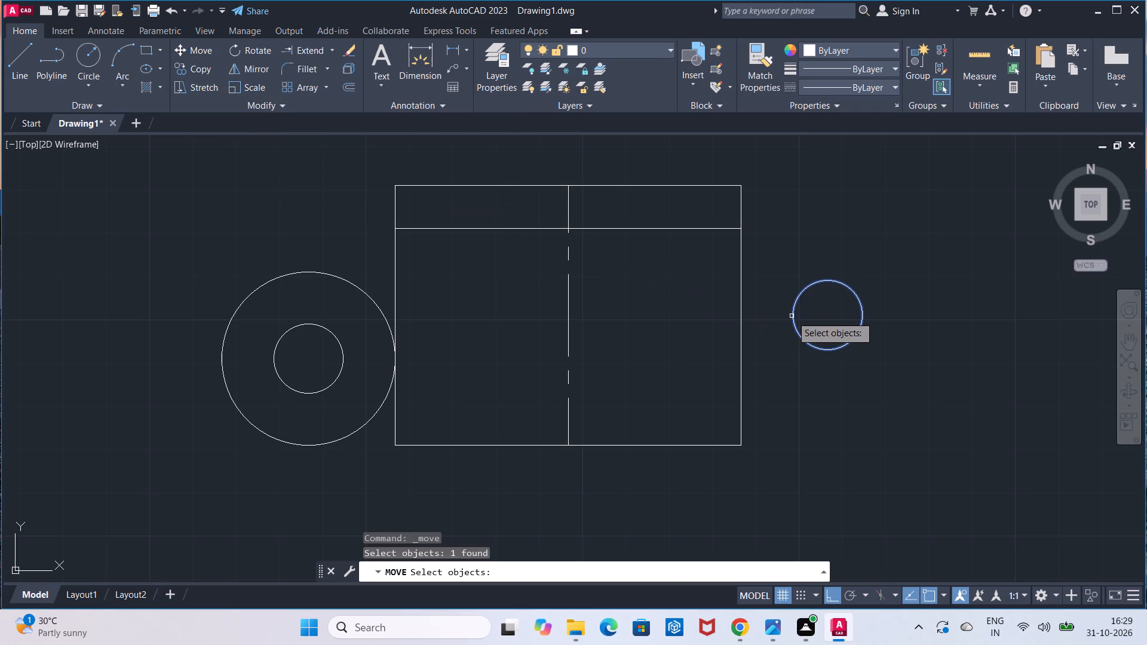
pyautogui.press('Return')
pyautogui.click(827, 316)
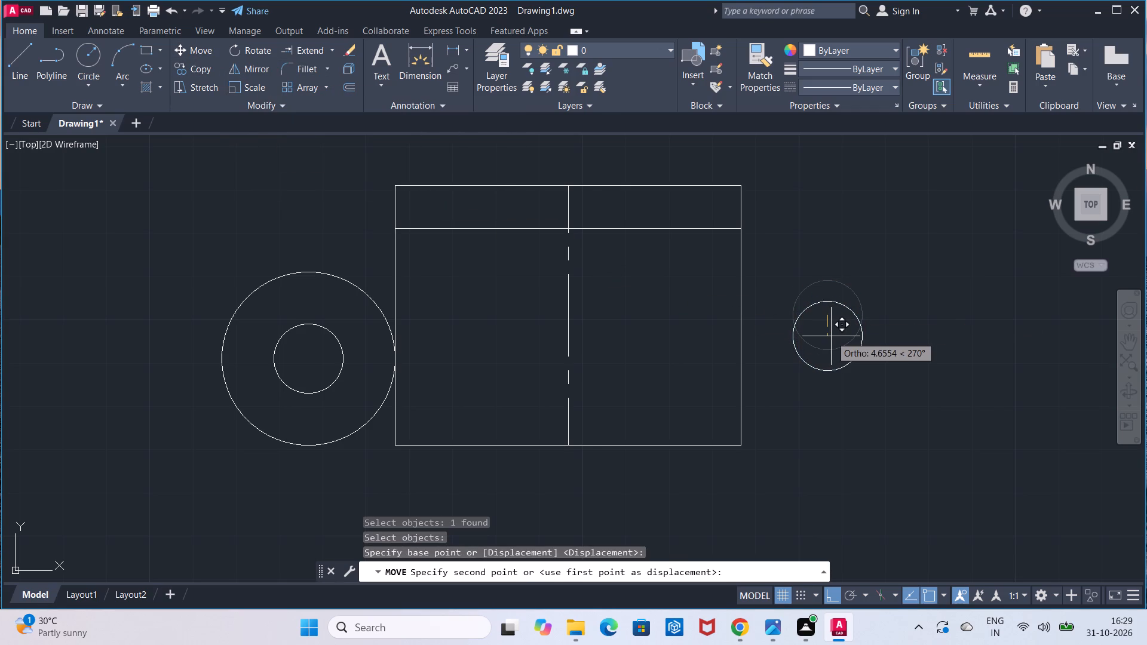
pyautogui.press('1')
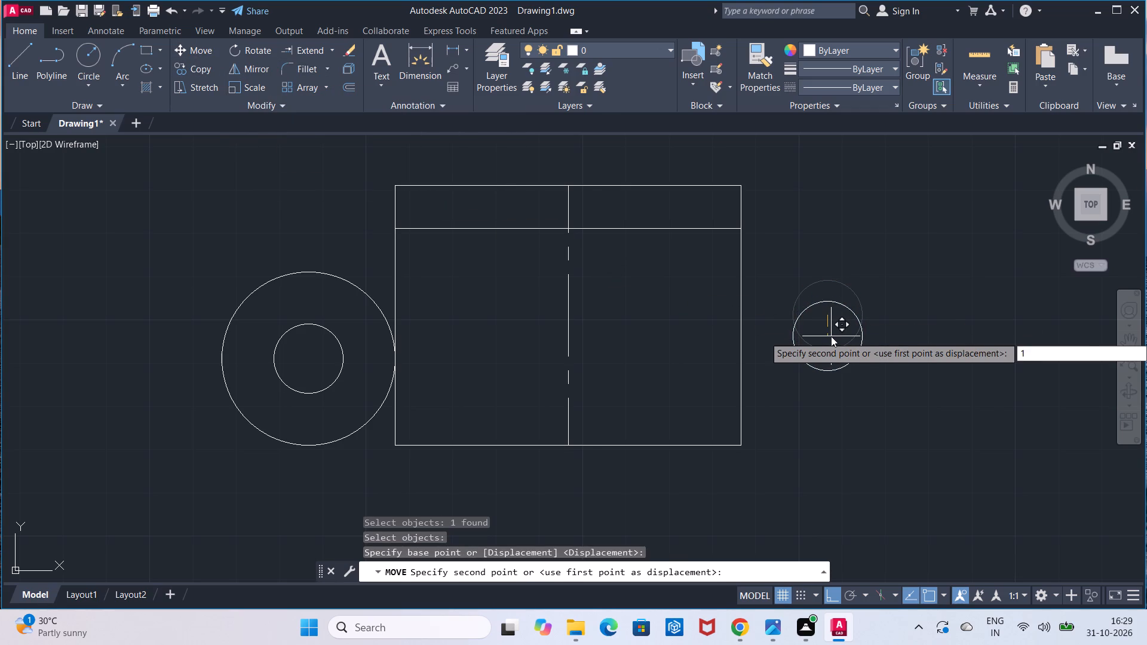
pyautogui.press('0')
pyautogui.press('Return')
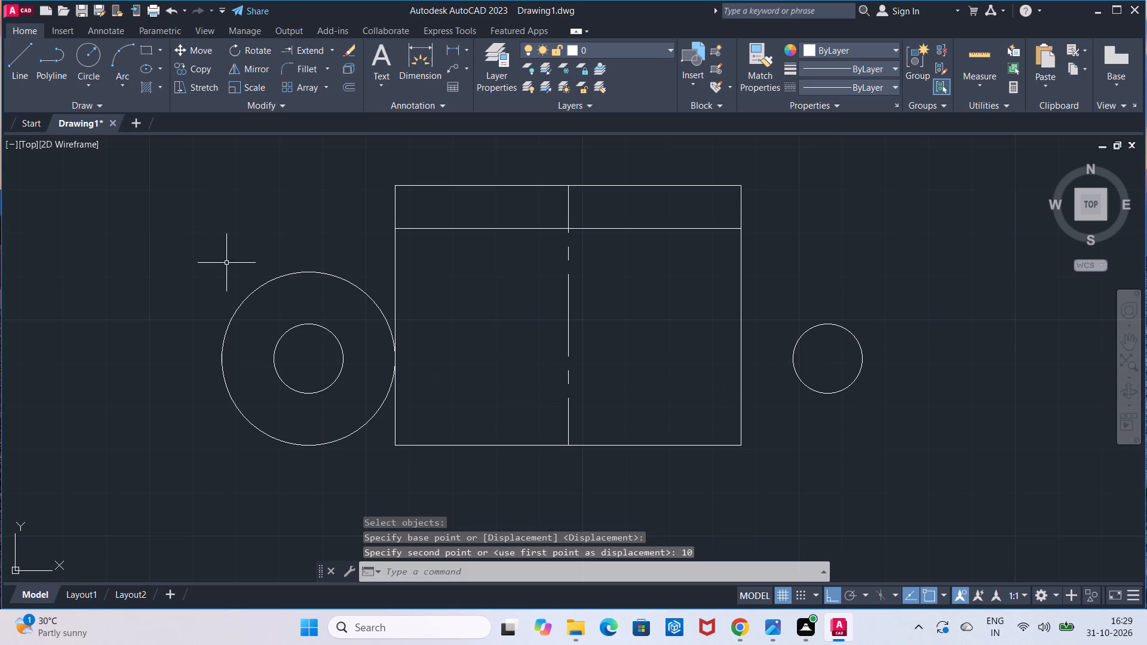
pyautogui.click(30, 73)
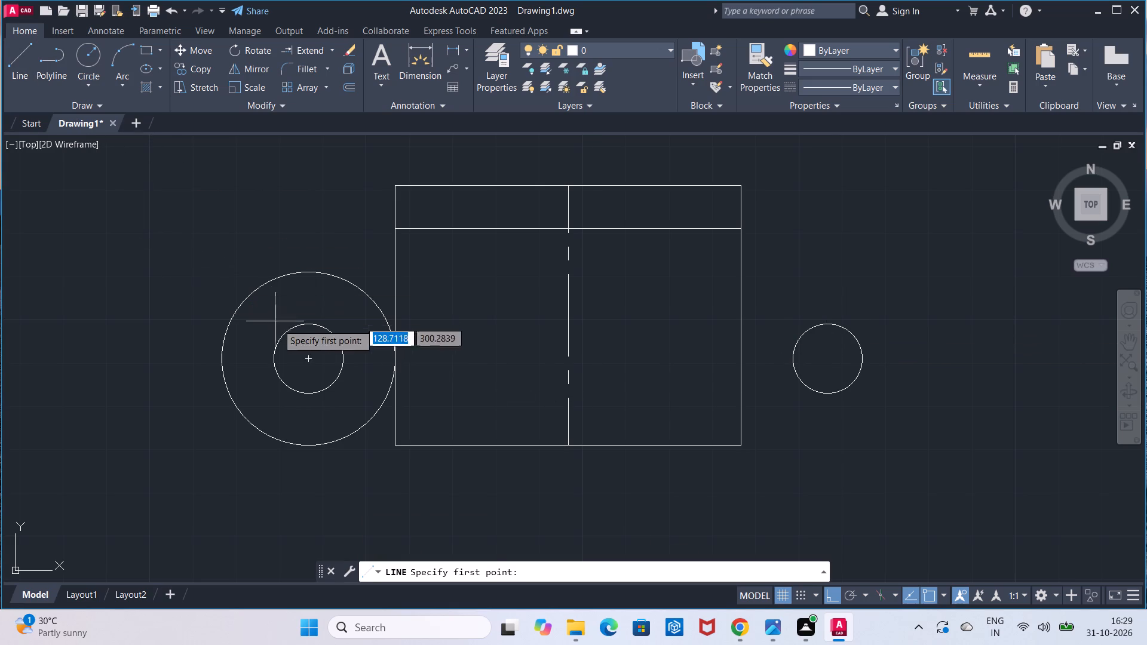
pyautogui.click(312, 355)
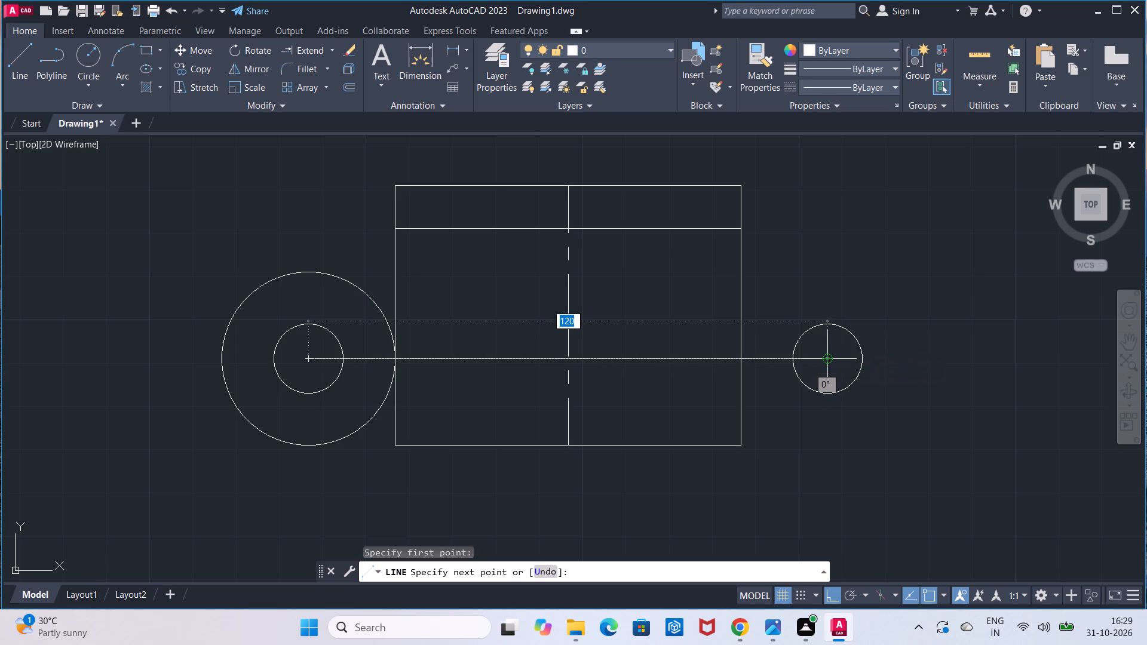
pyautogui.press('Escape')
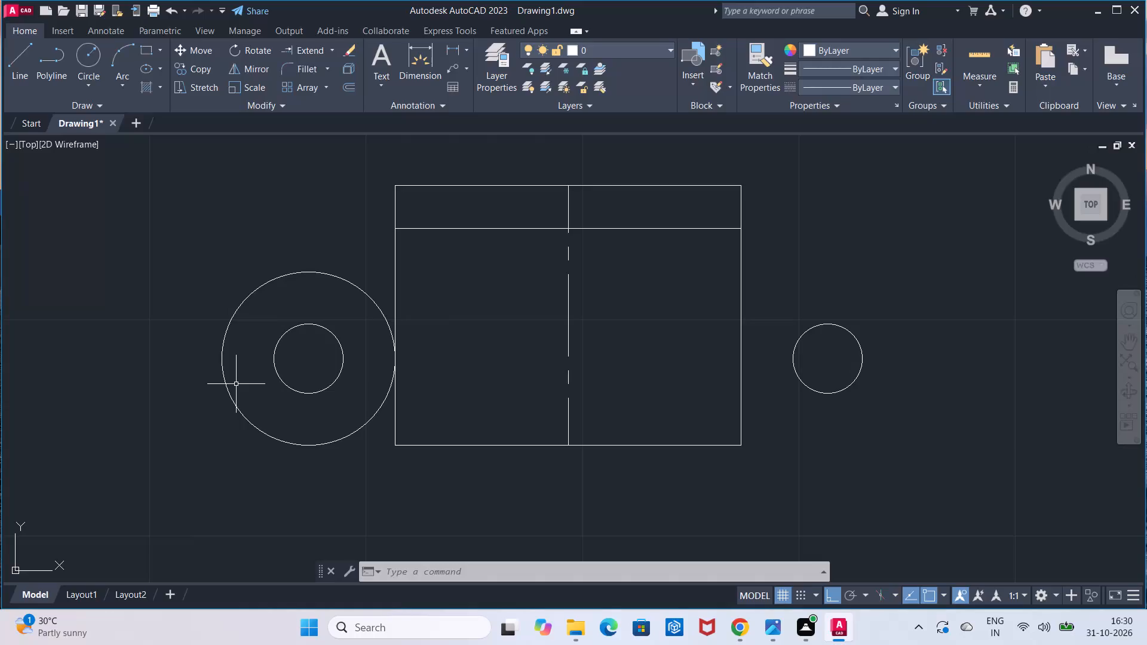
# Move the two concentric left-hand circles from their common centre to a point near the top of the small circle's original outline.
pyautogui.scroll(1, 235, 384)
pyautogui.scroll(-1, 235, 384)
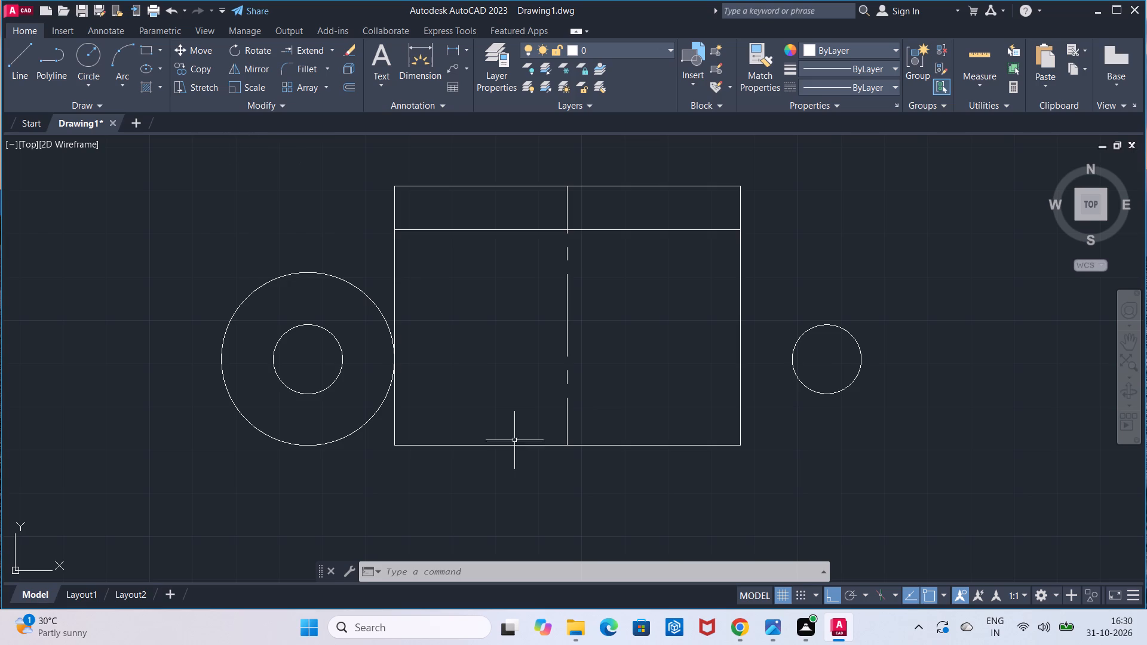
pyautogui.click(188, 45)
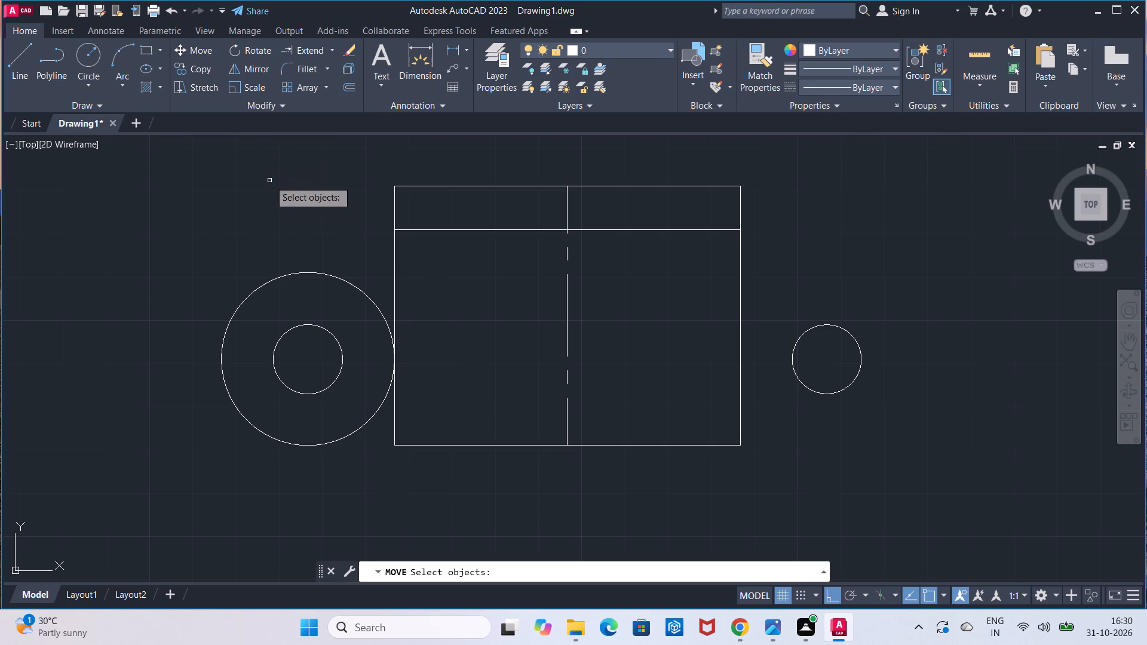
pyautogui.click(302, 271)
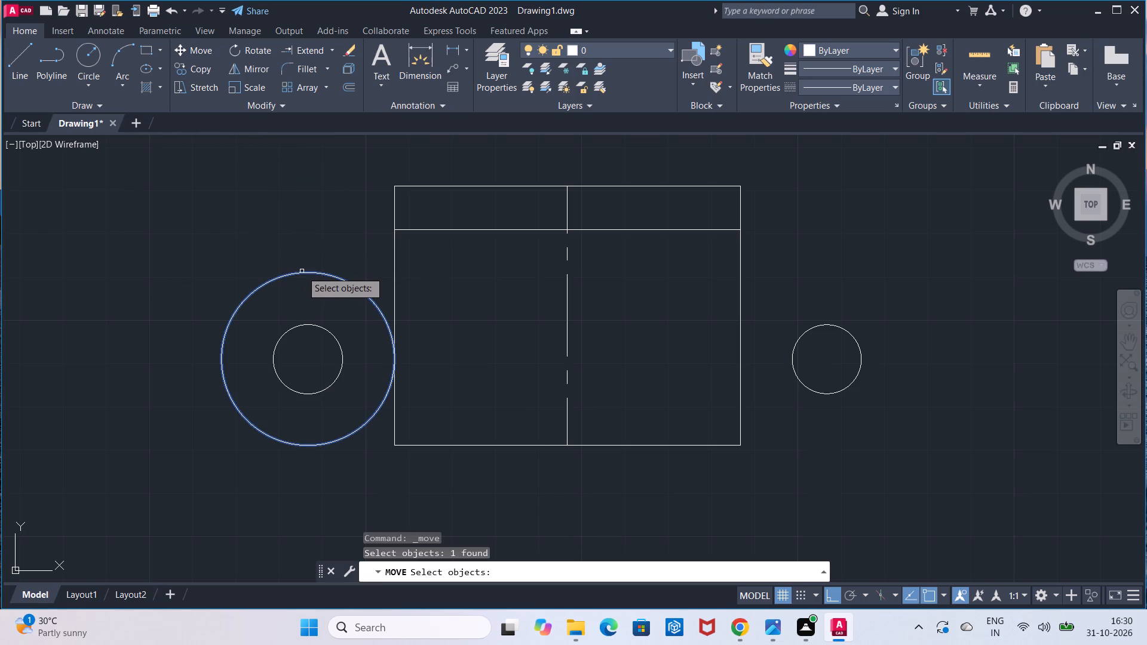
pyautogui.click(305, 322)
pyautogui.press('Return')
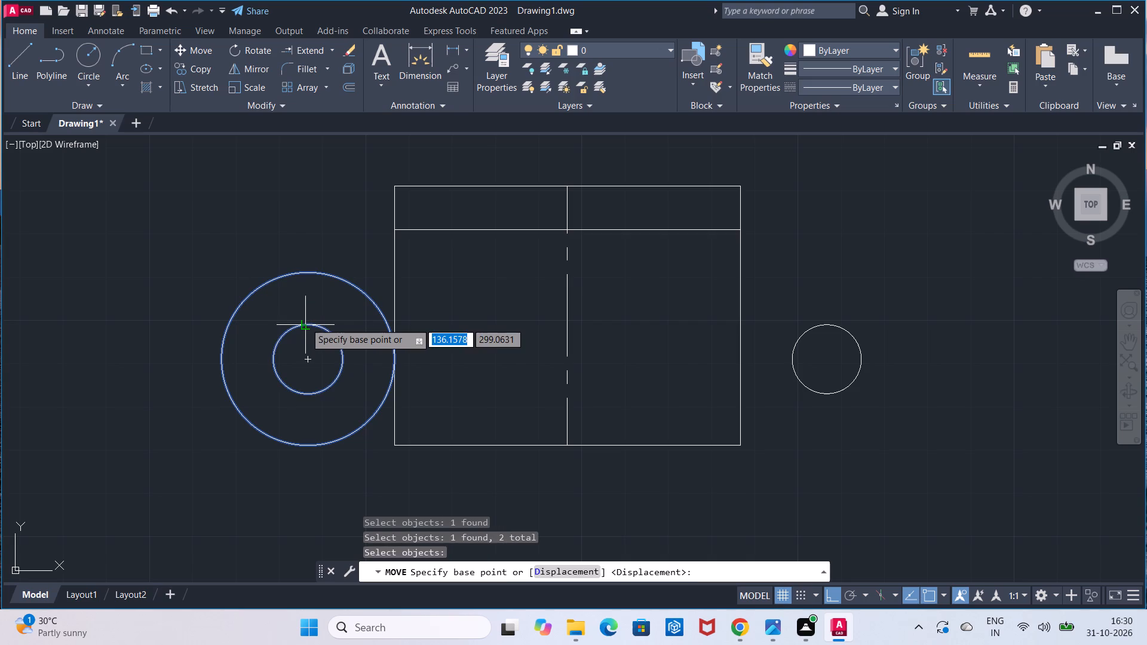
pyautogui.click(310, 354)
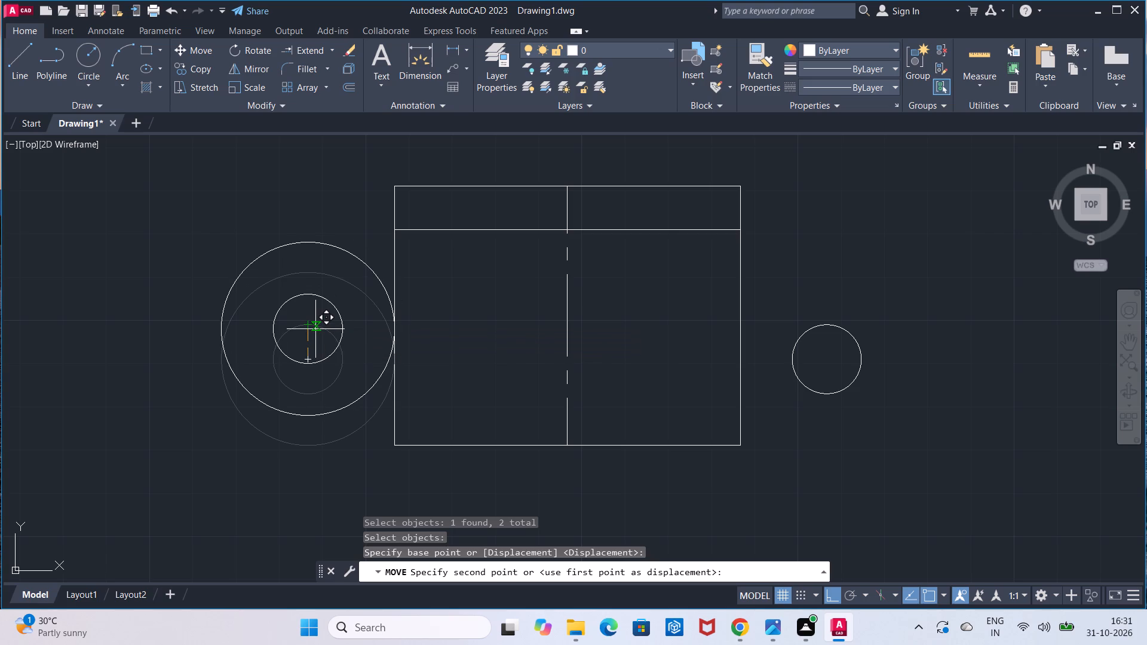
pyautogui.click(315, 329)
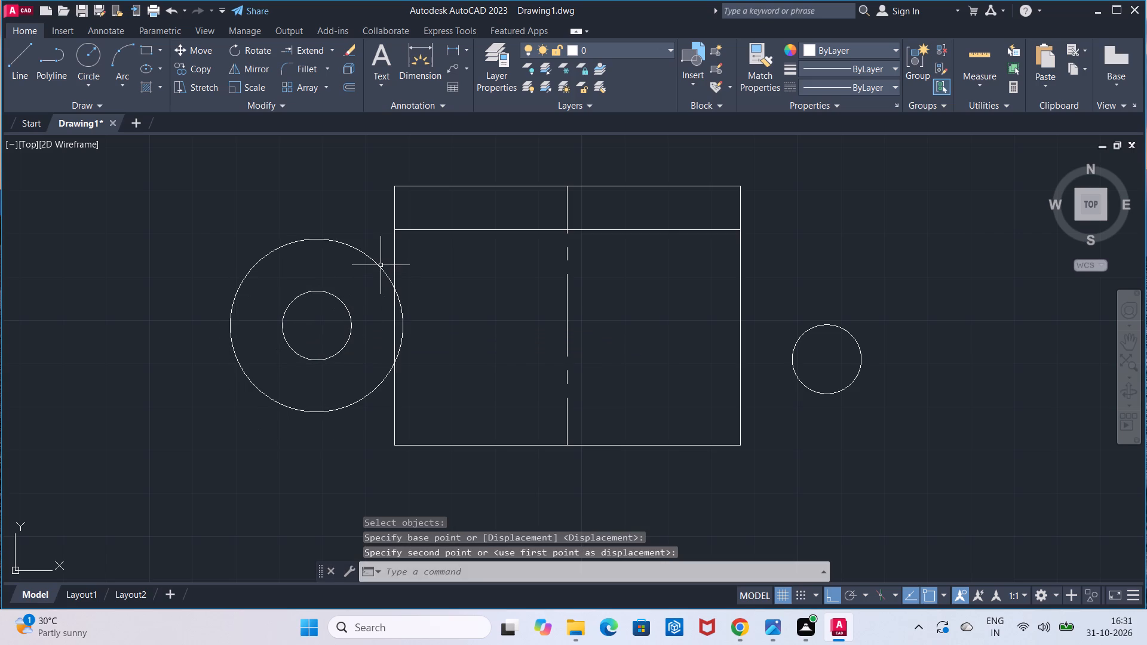
# Delete the large and small concentric circles beside the rectangle's left edge.
pyautogui.click(380, 265)
pyautogui.press('Delete')
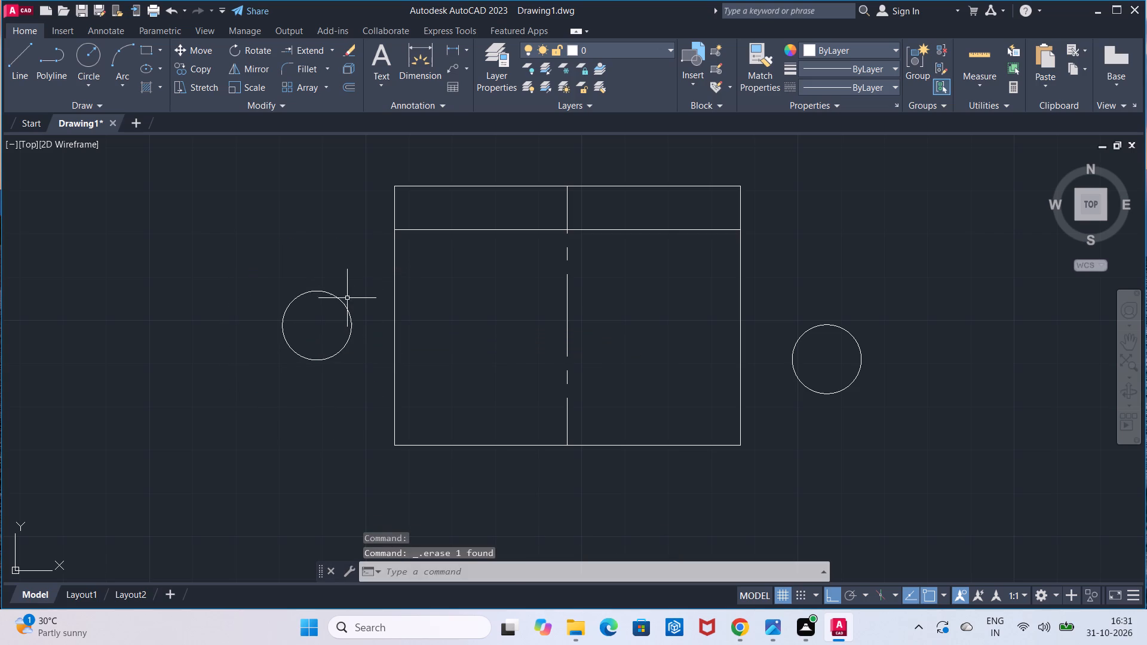
pyautogui.click(341, 302)
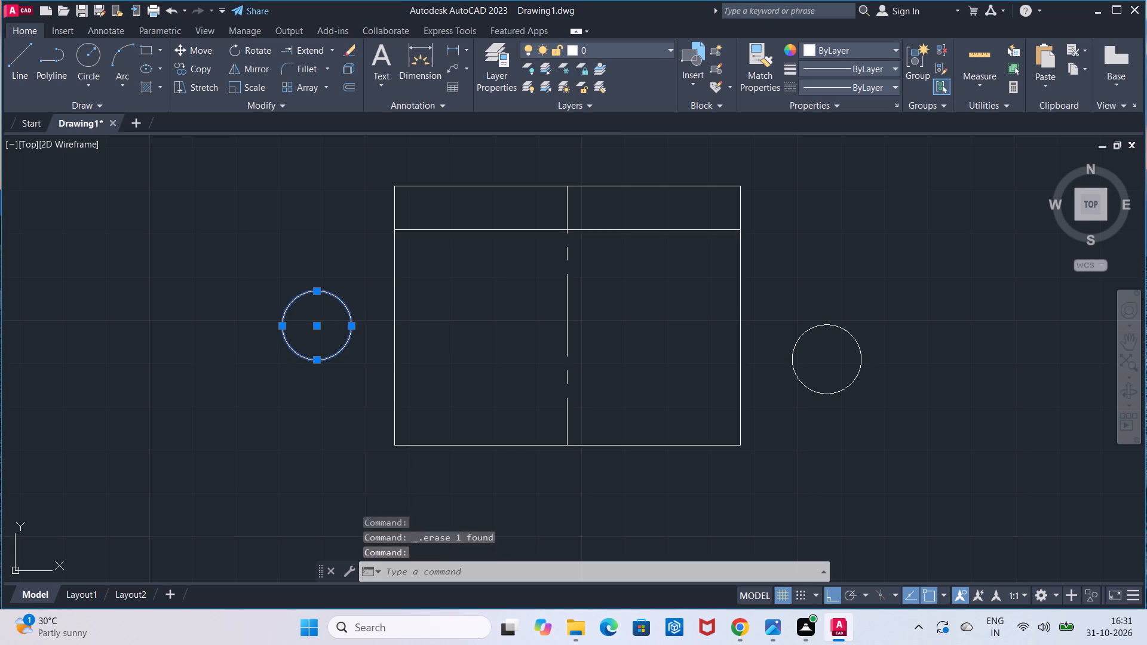
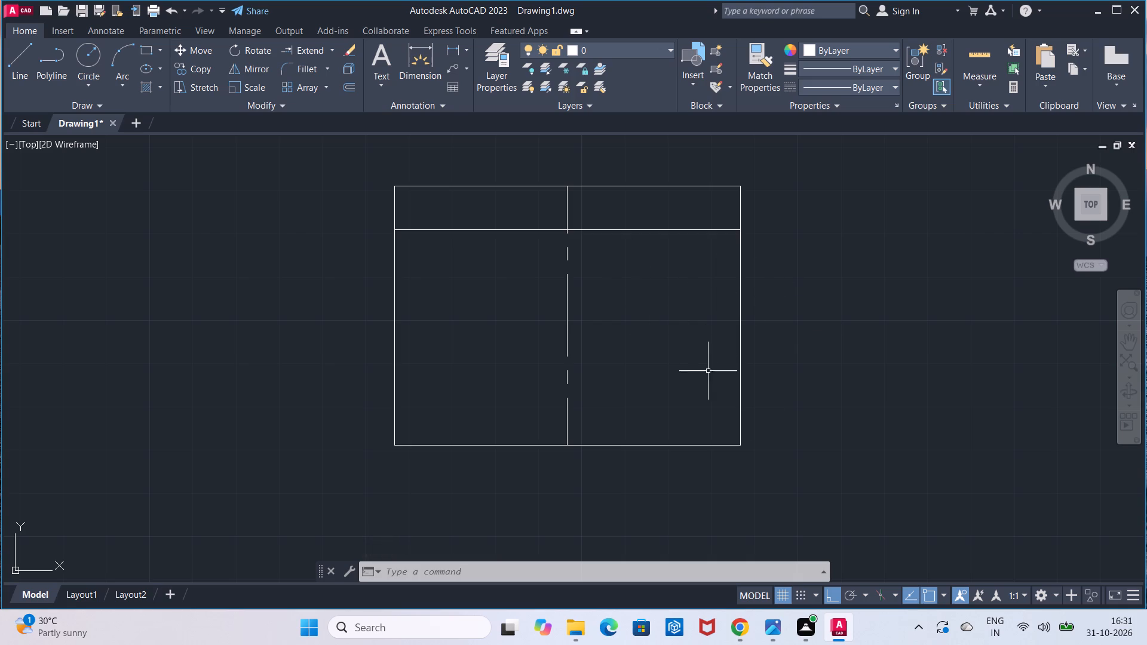
# Measure the vertical distance from the inner horizontal line to the rectangle's bottom edge, along its right side.
pyautogui.click(449, 48)
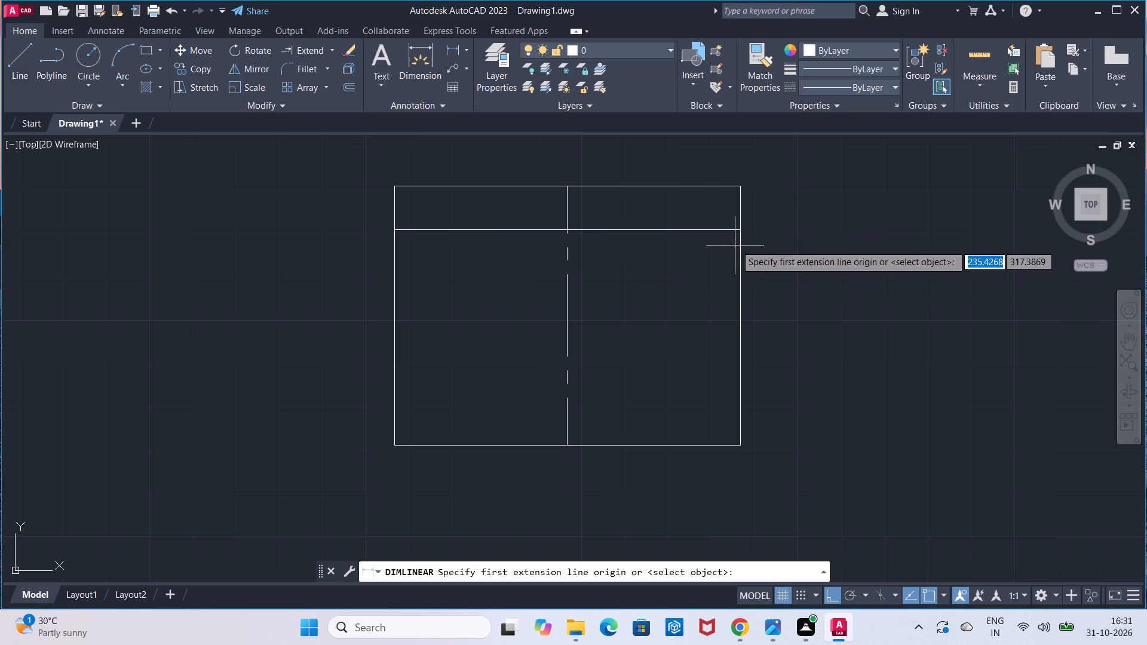
pyautogui.click(743, 232)
pyautogui.click(740, 439)
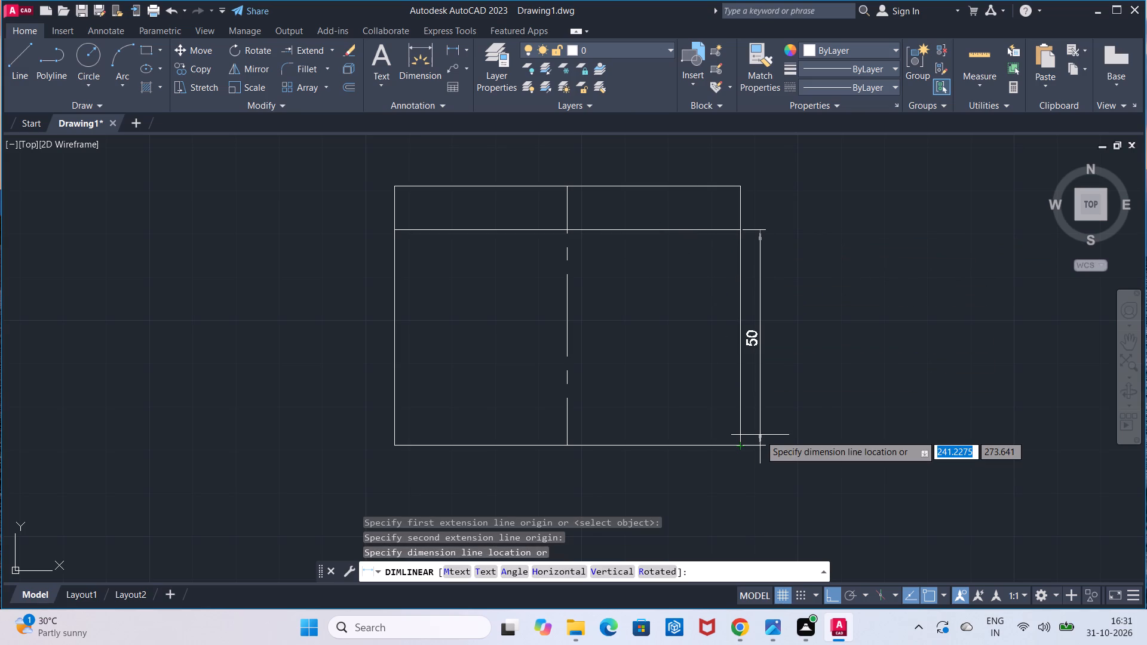
pyautogui.press('Escape')
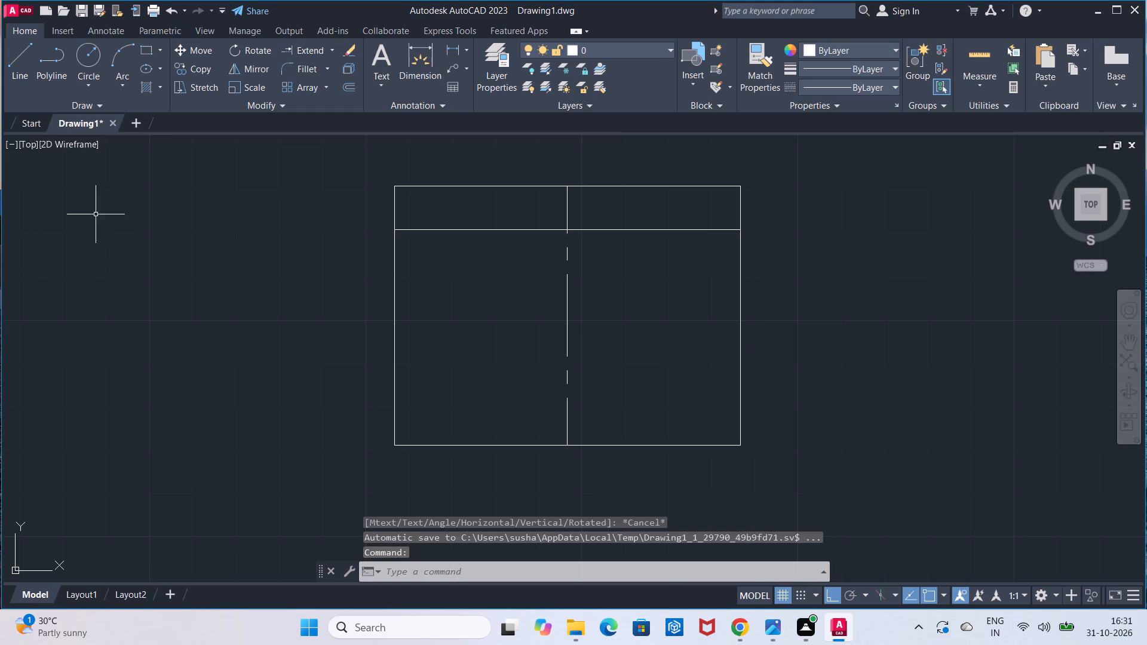
# Offset the rectangle's bottom edge upward by 25.
pyautogui.click(344, 84)
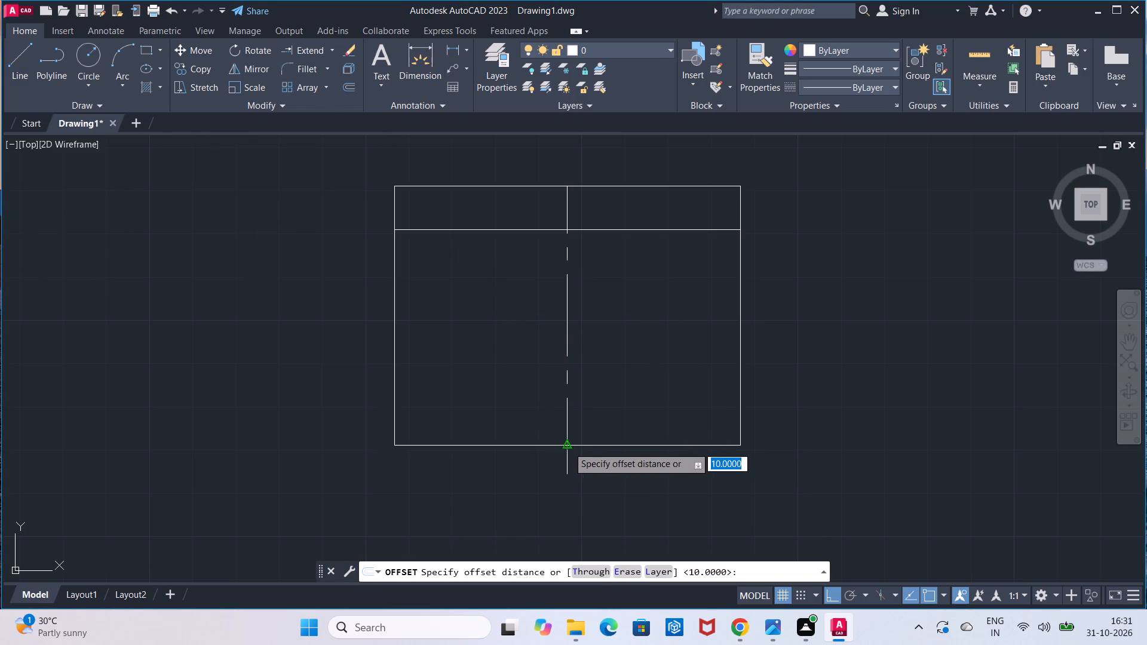
pyautogui.click(568, 447)
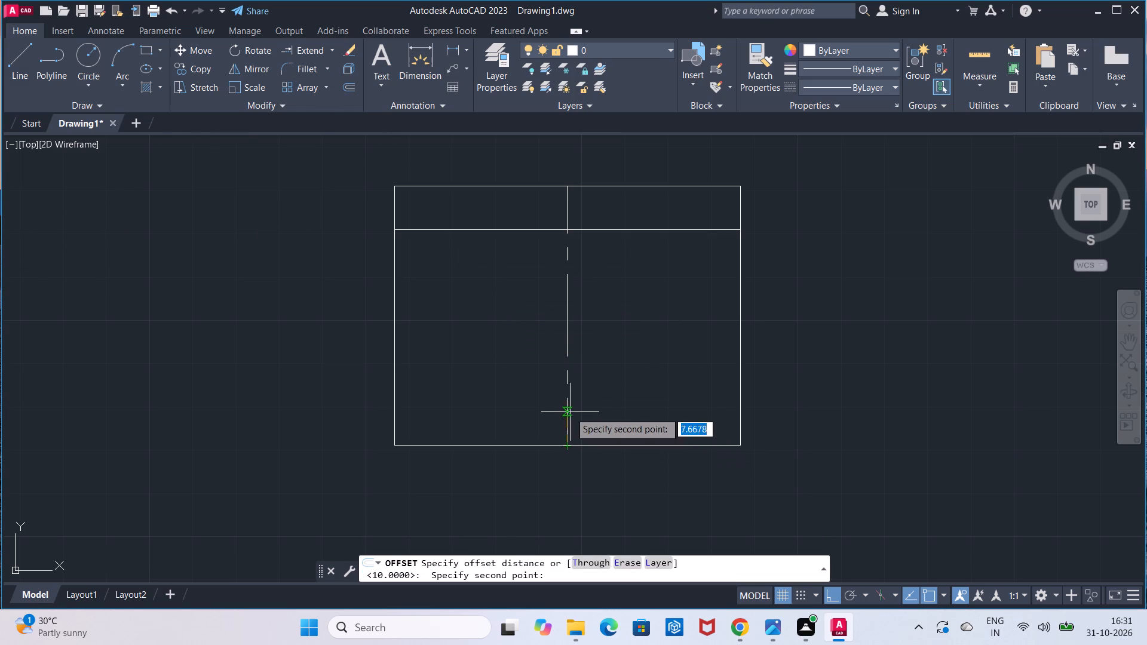
pyautogui.write('25')
pyautogui.press('Return')
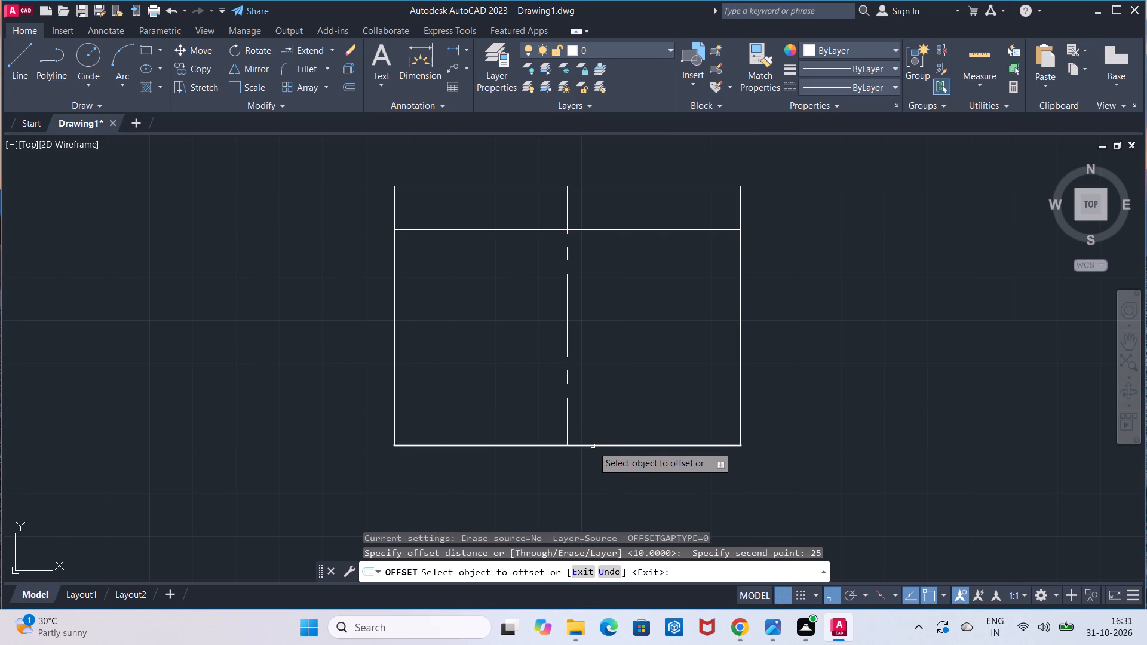
pyautogui.click(593, 446)
pyautogui.click(593, 407)
pyautogui.press('Escape')
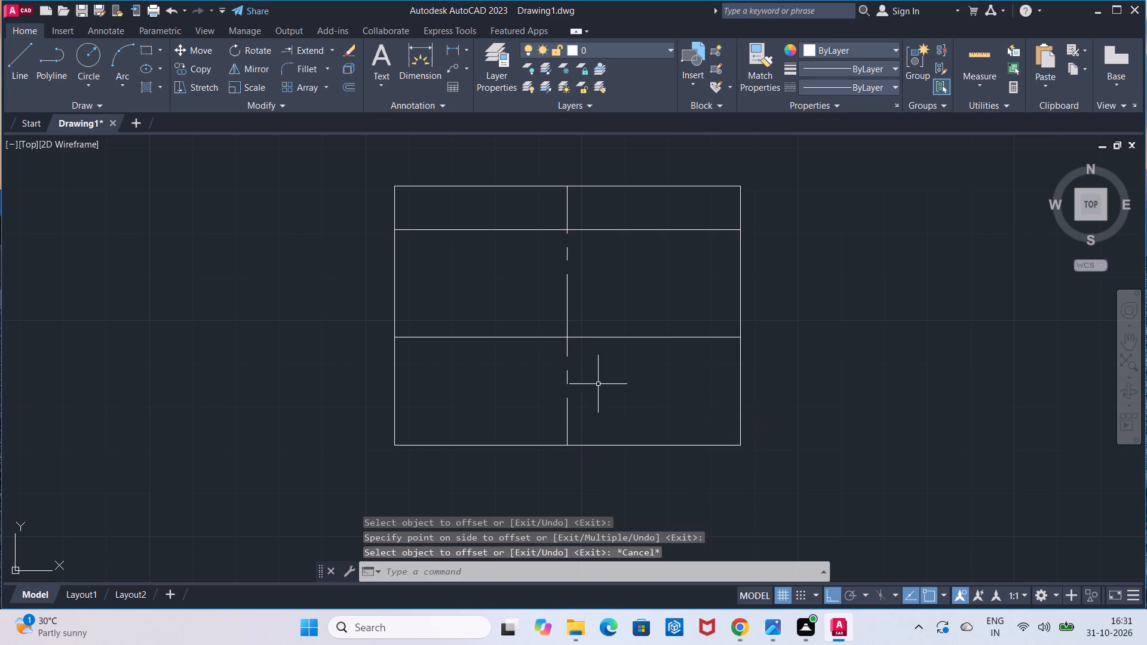
# Change the linetype of the newly offset horizontal line to CENTER2.
pyautogui.click(601, 337)
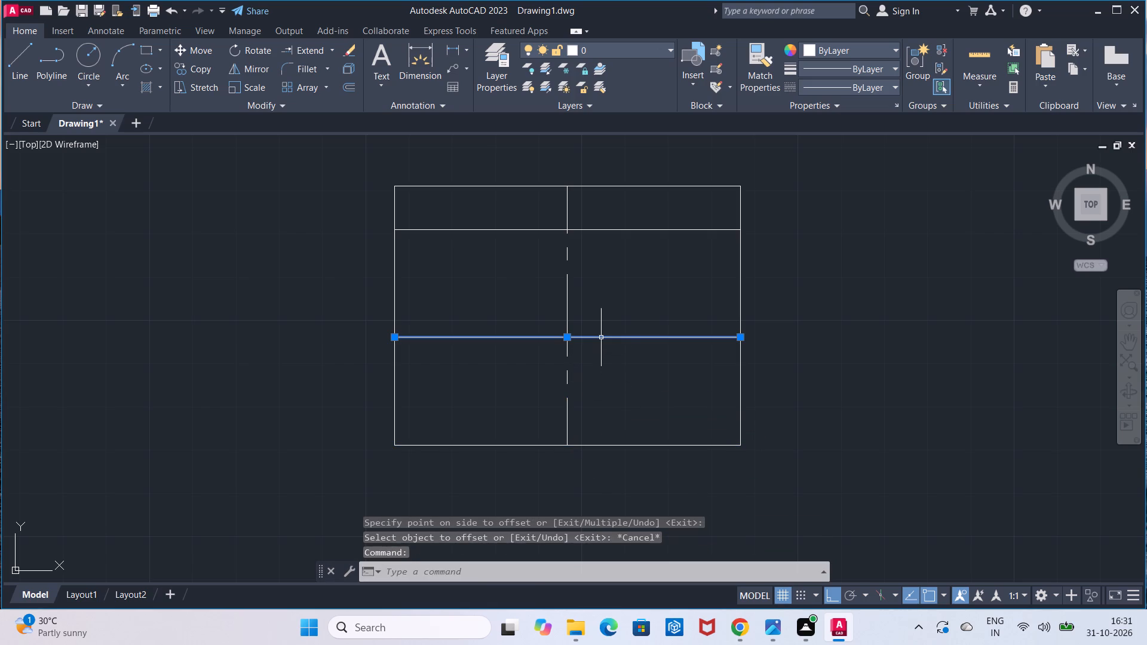
pyautogui.click(848, 80)
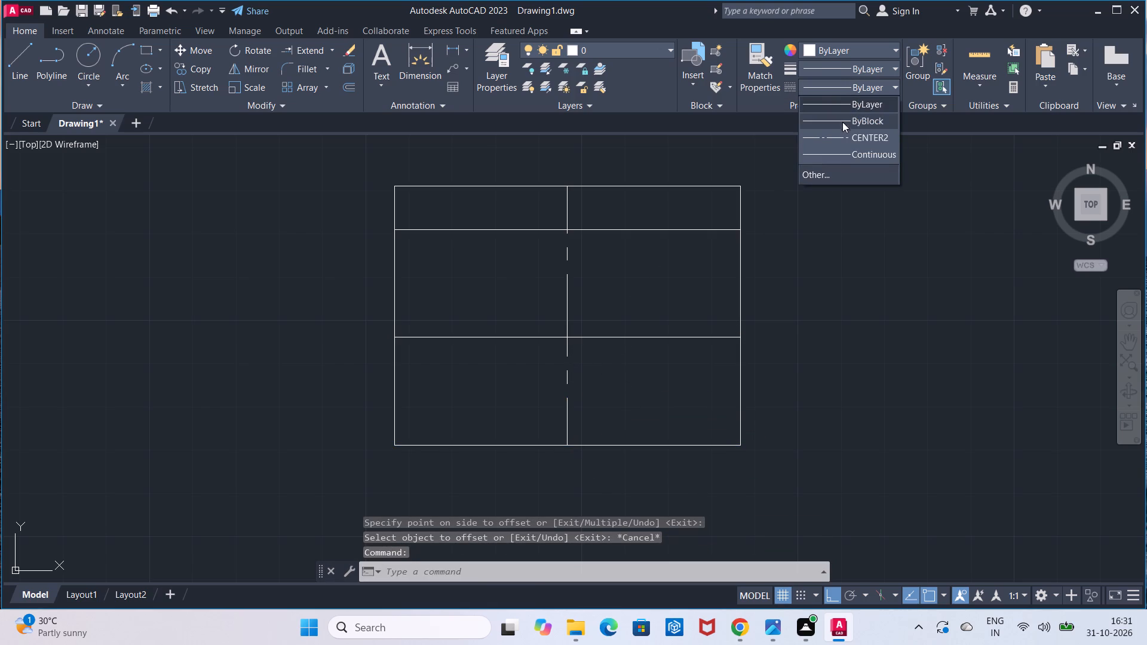
pyautogui.click(842, 134)
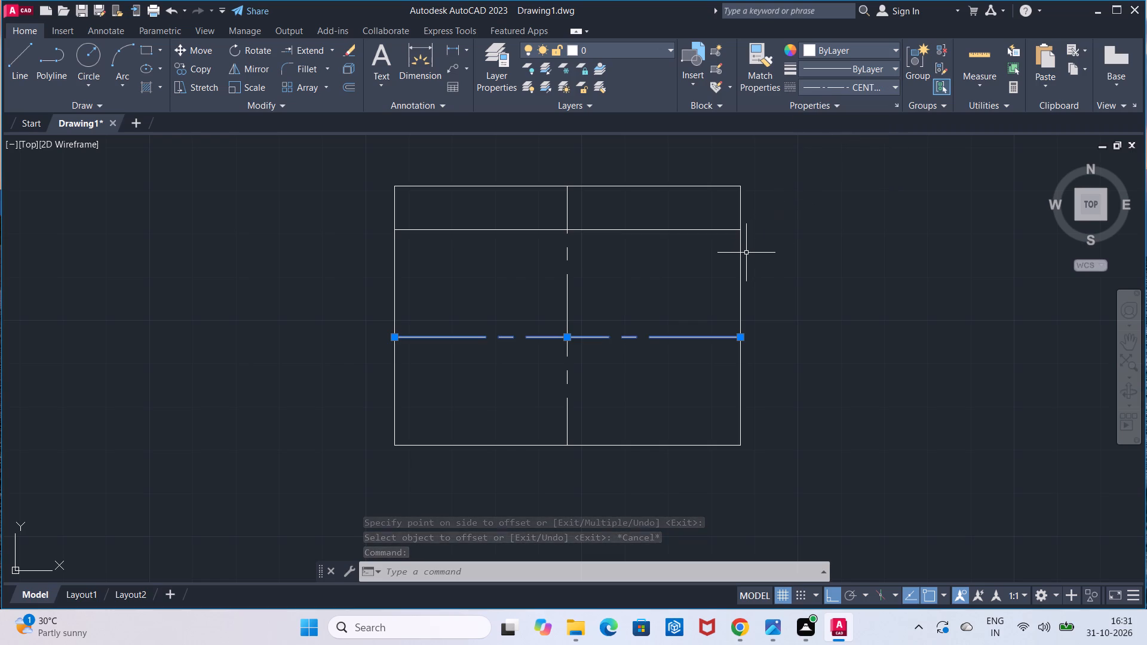
pyautogui.press('Escape')
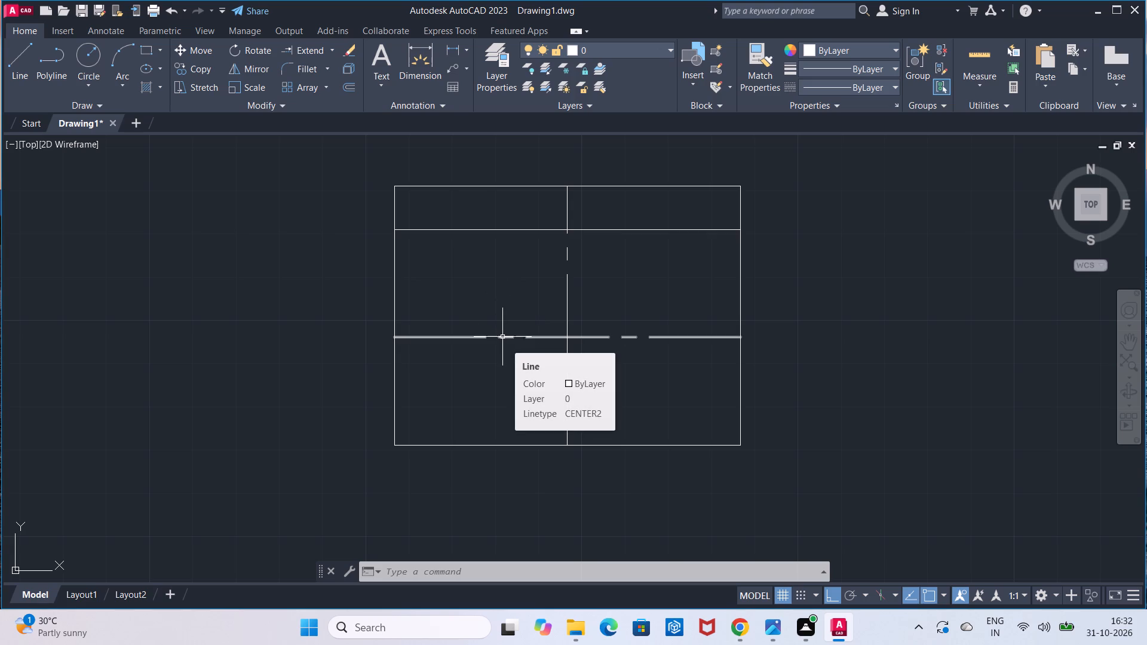
# Measure the horizontal distance from the centre-line intersection to the rectangle's left edge.
pyautogui.click(451, 53)
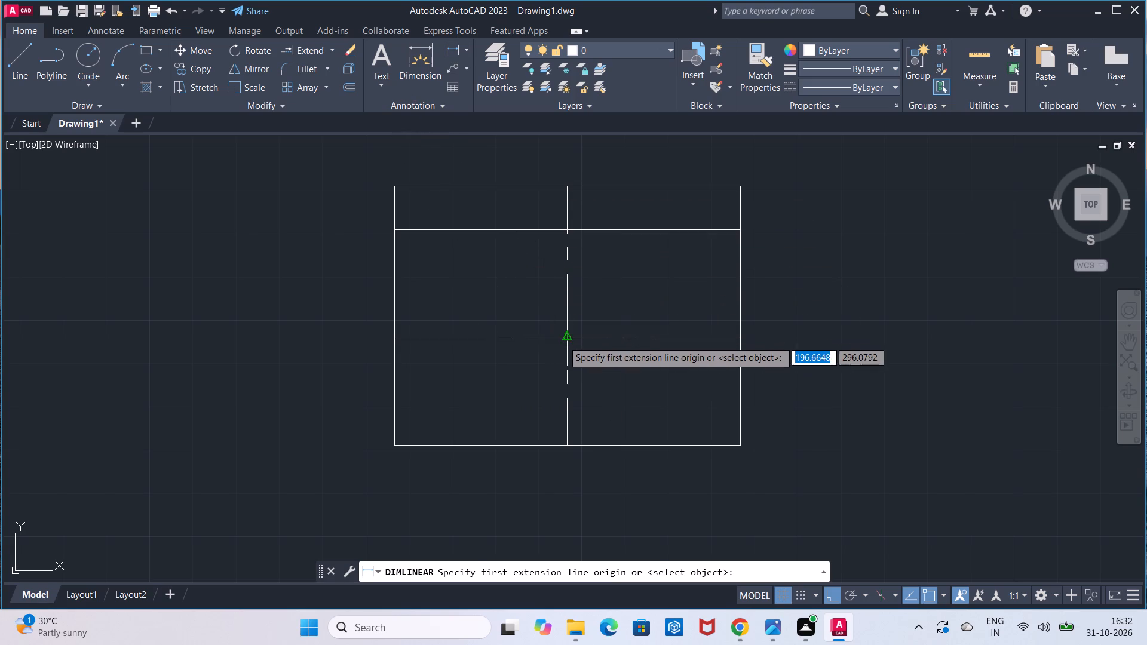
pyautogui.click(563, 340)
pyautogui.click(391, 337)
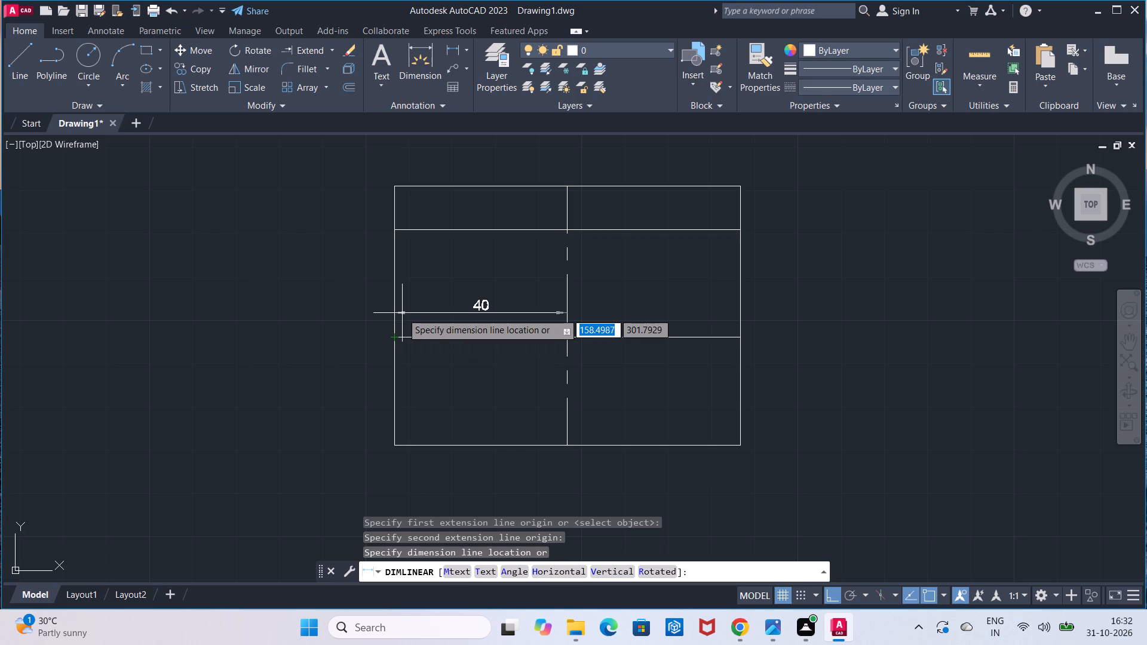
pyautogui.press('Escape')
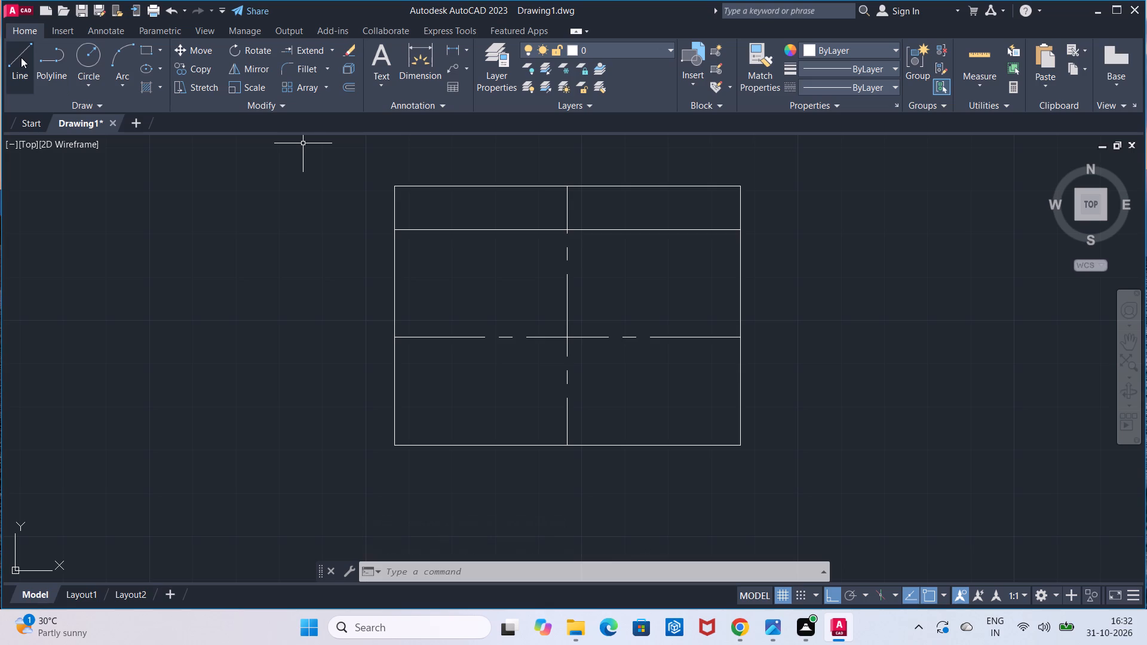
# With CENTER2 as the current linetype, draw 20-long horizontal lines outward from both ends of the horizontal centre line.
pyautogui.click(804, 82)
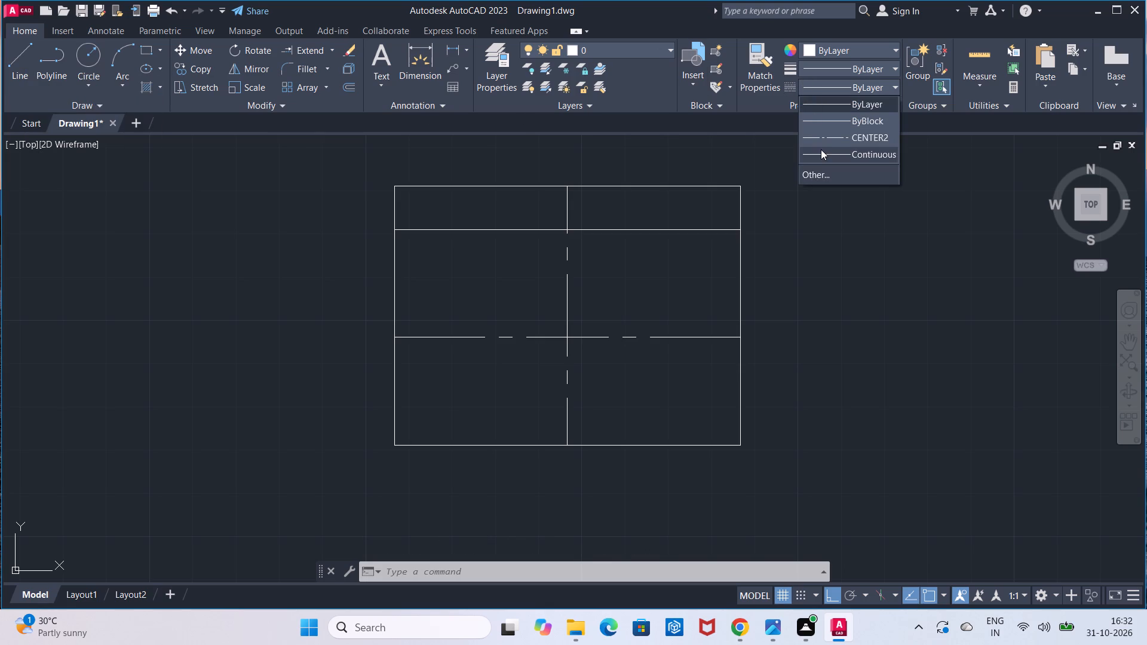
pyautogui.click(817, 140)
pyautogui.click(9, 68)
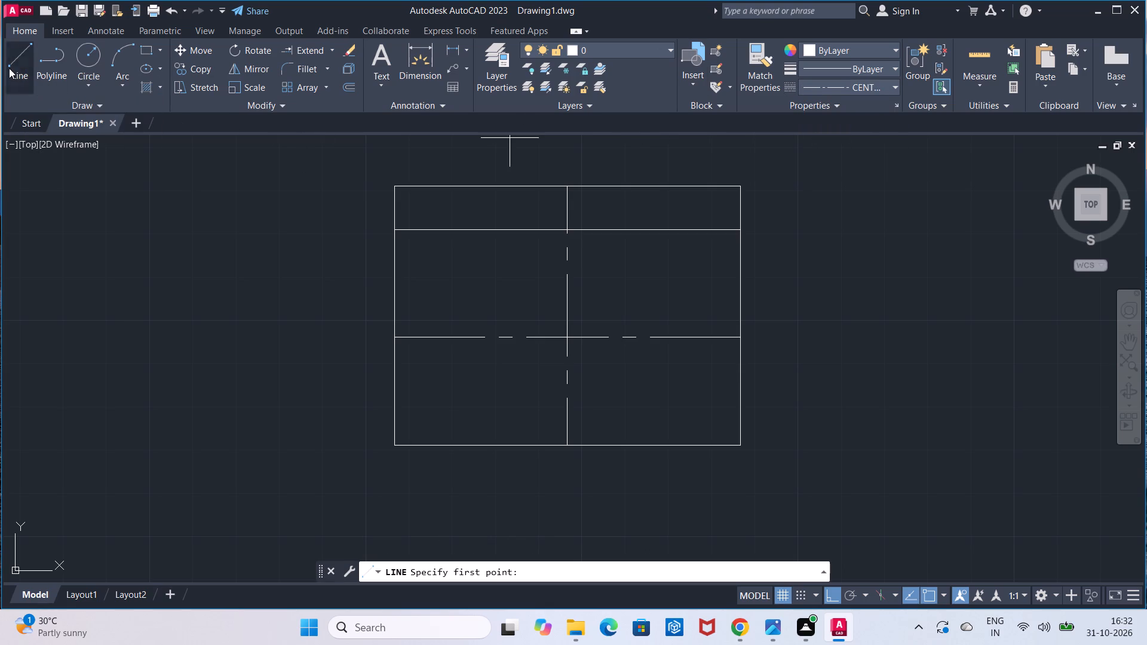
pyautogui.click(395, 339)
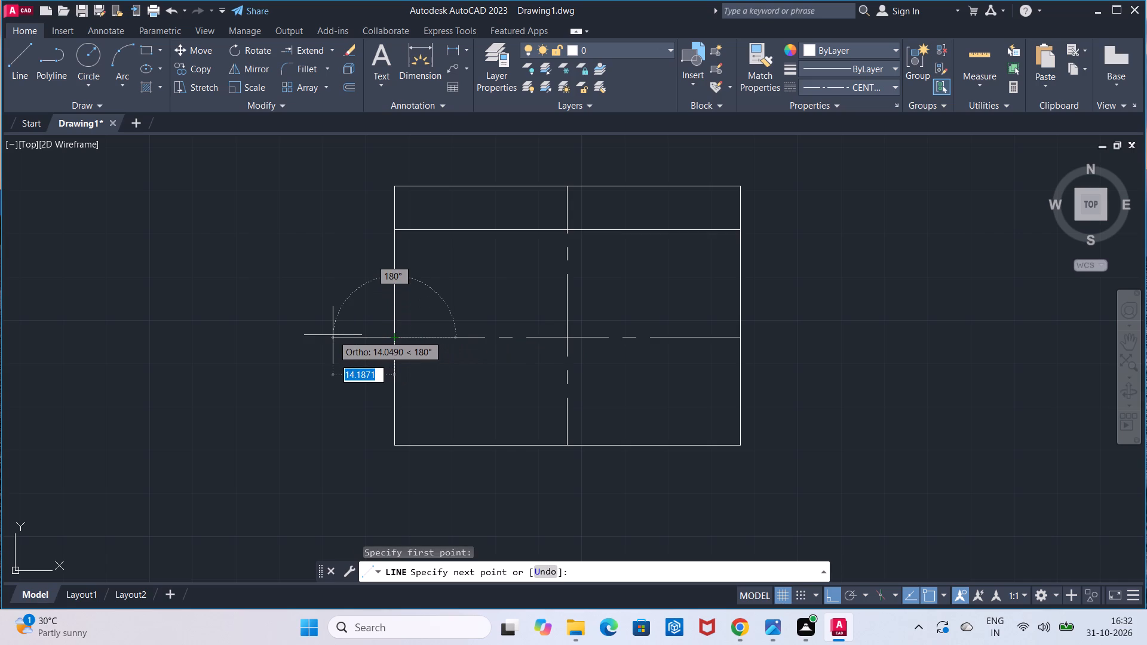
pyautogui.press('2')
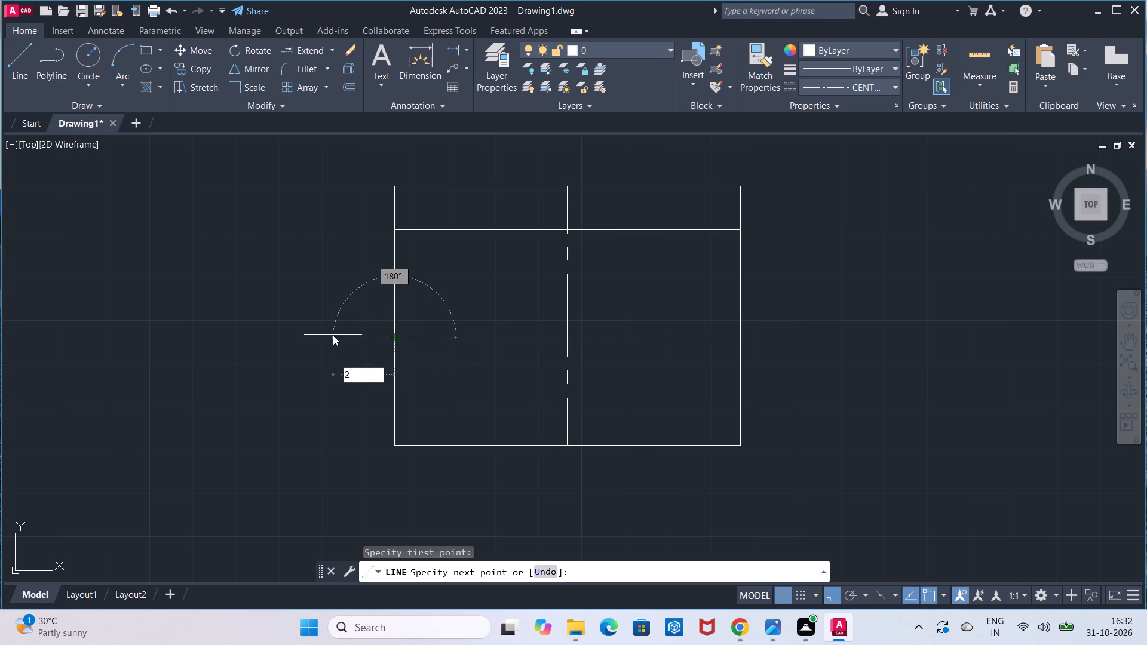
pyautogui.press('0')
pyautogui.press('Return')
pyautogui.press('Escape')
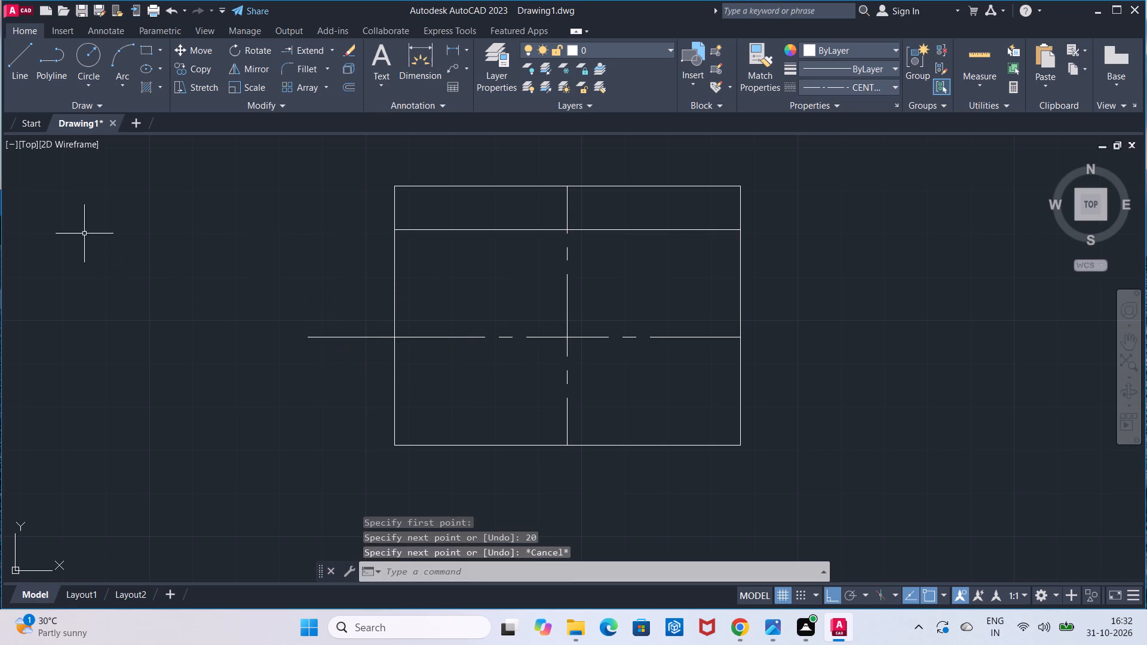
pyautogui.click(17, 85)
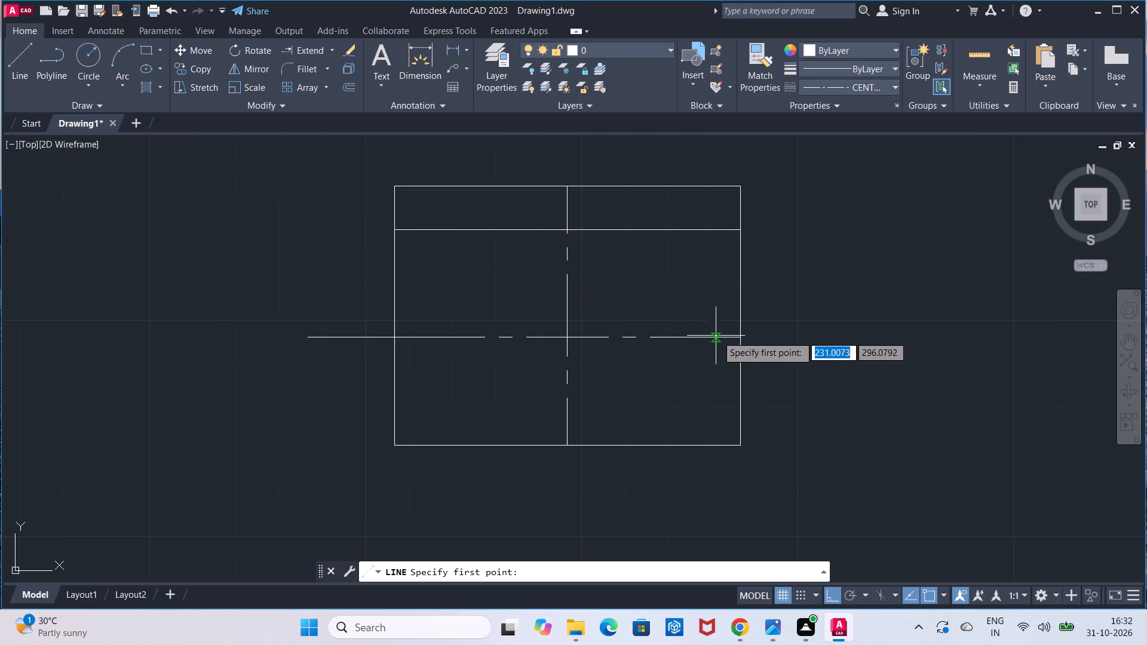
pyautogui.click(741, 337)
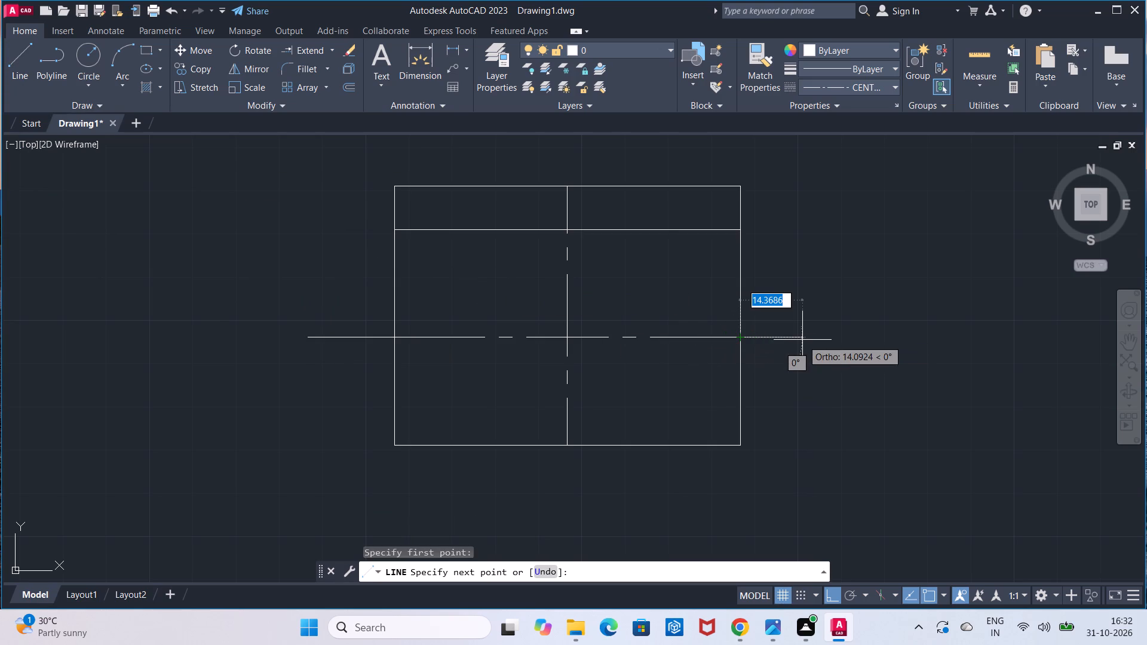
pyautogui.write('20')
pyautogui.press('Return')
pyautogui.press('Escape')
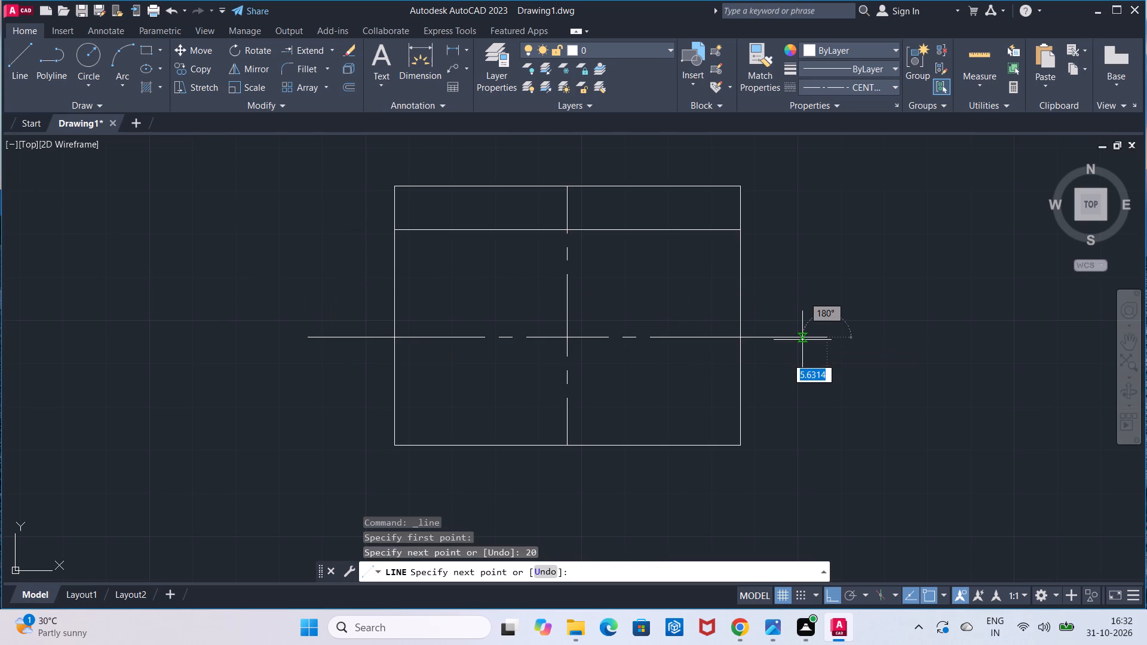
# With the current linetype set back to ByLayer, draw a radius 8 circle centred on each outer end of the extended centre line.
pyautogui.click(812, 94)
pyautogui.click(812, 103)
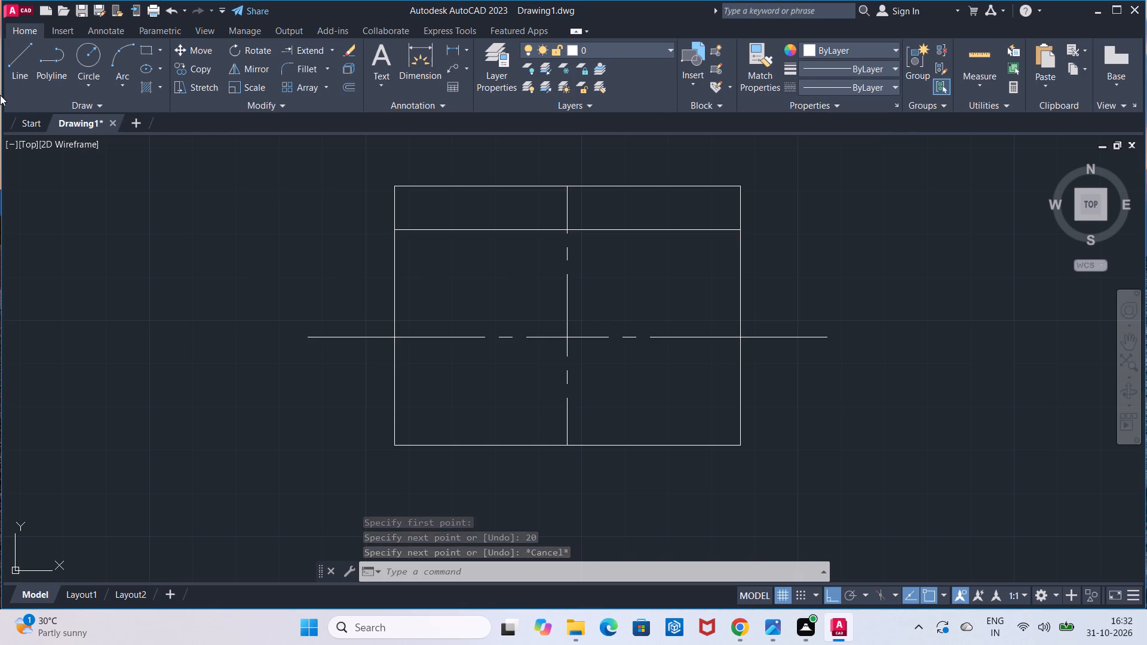
pyautogui.click(87, 67)
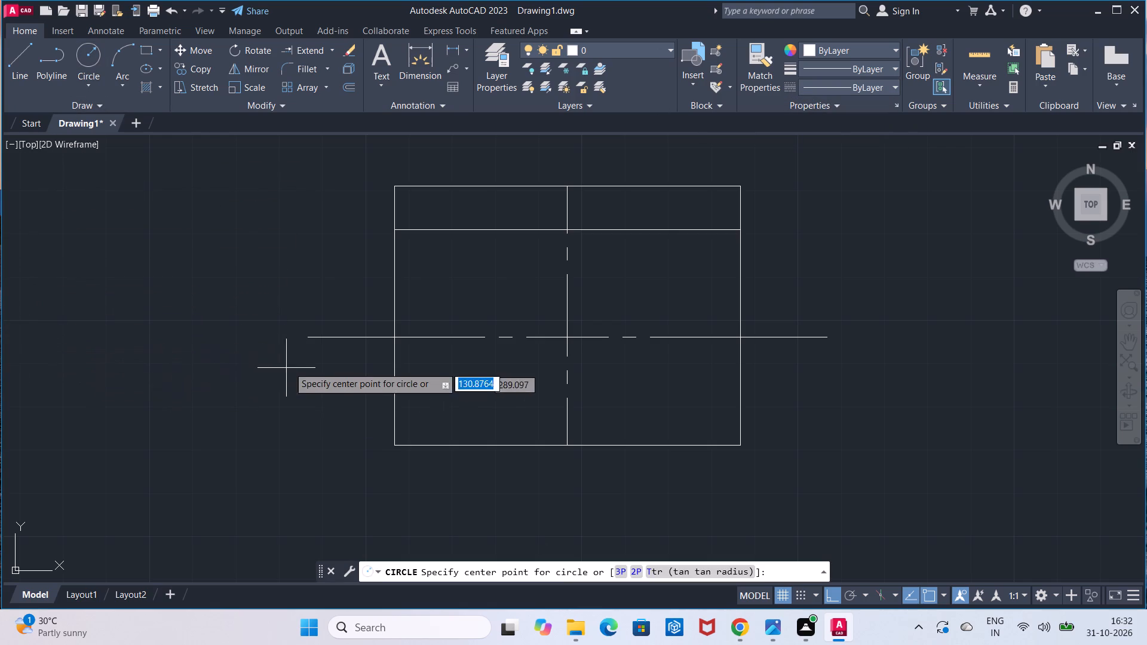
pyautogui.click(305, 340)
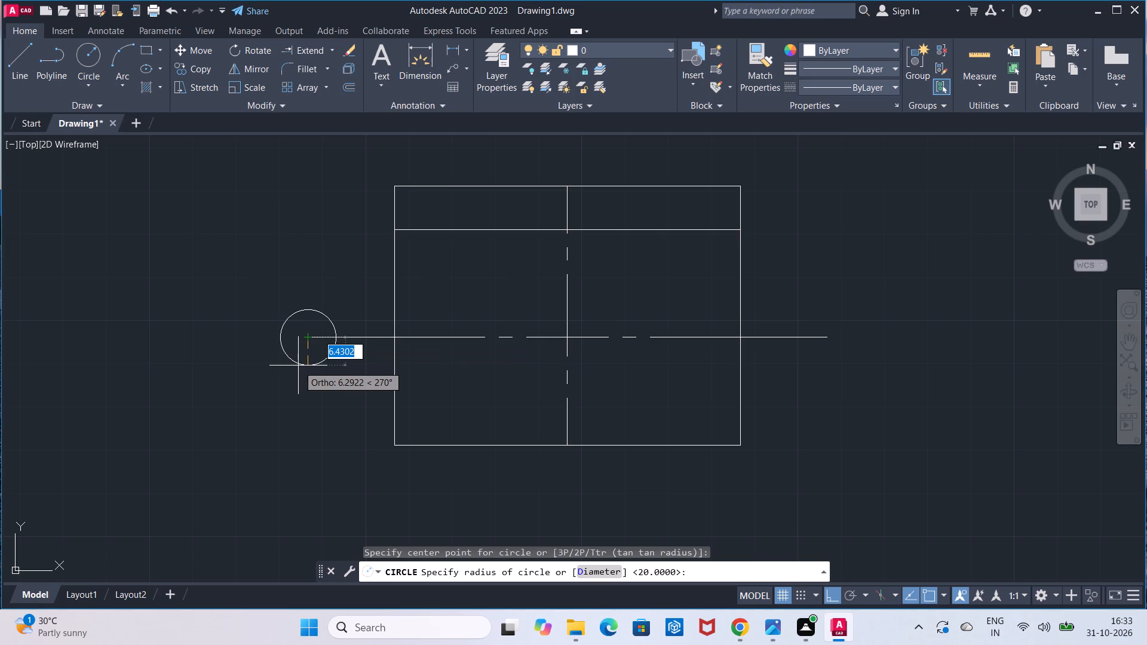
pyautogui.press('8')
pyautogui.press('Return')
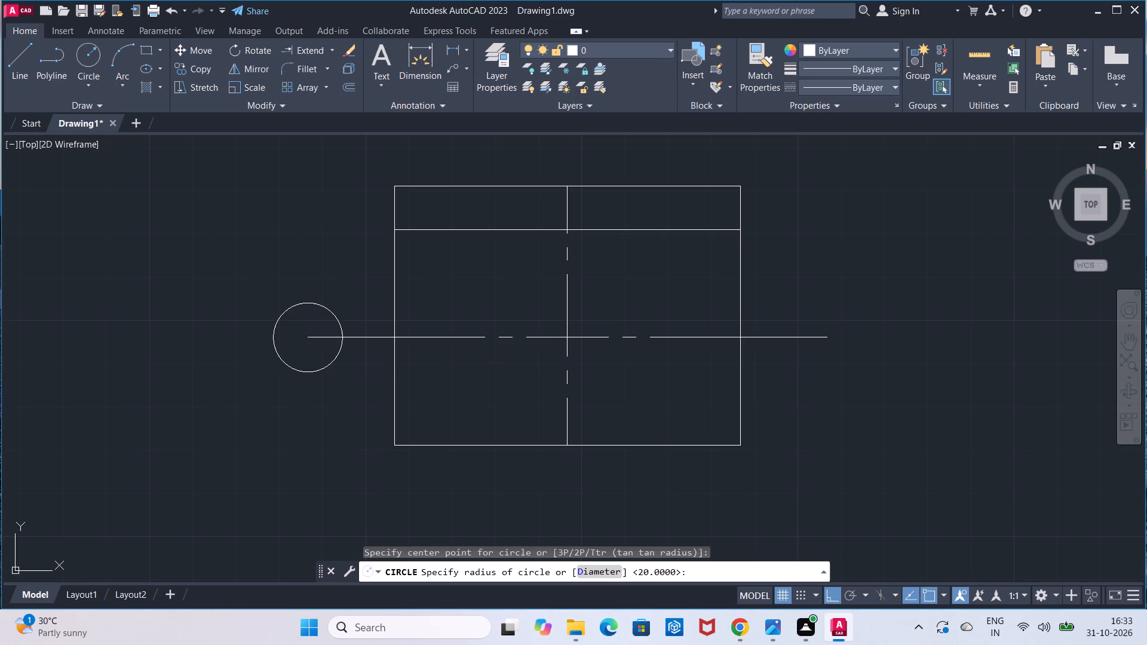
pyautogui.click(93, 52)
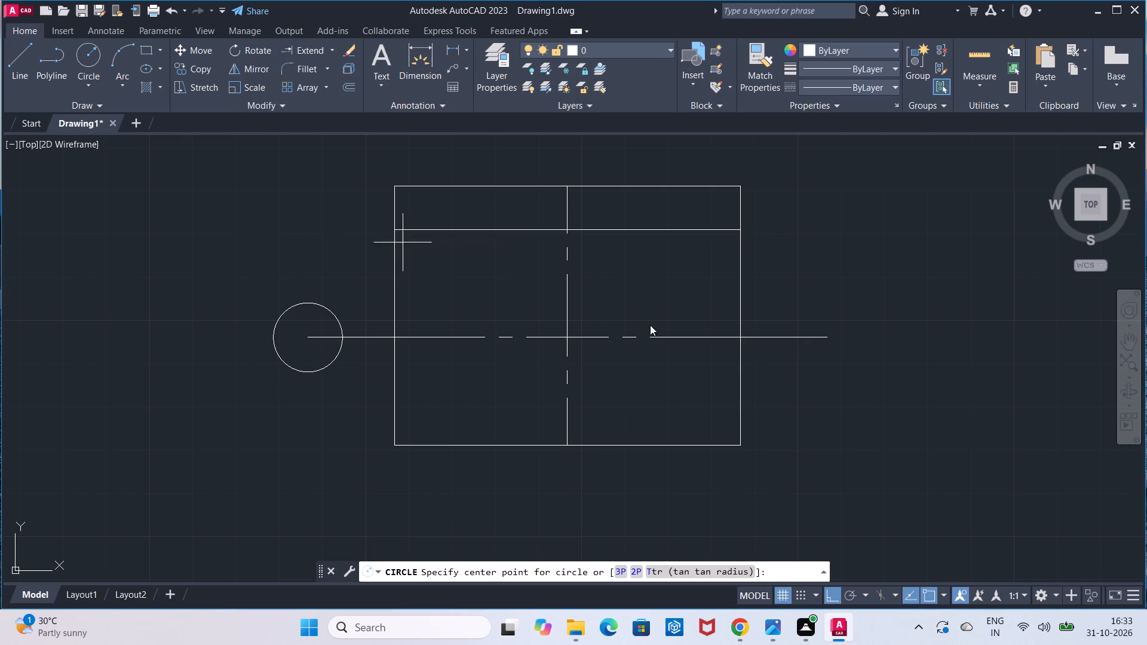
pyautogui.click(830, 339)
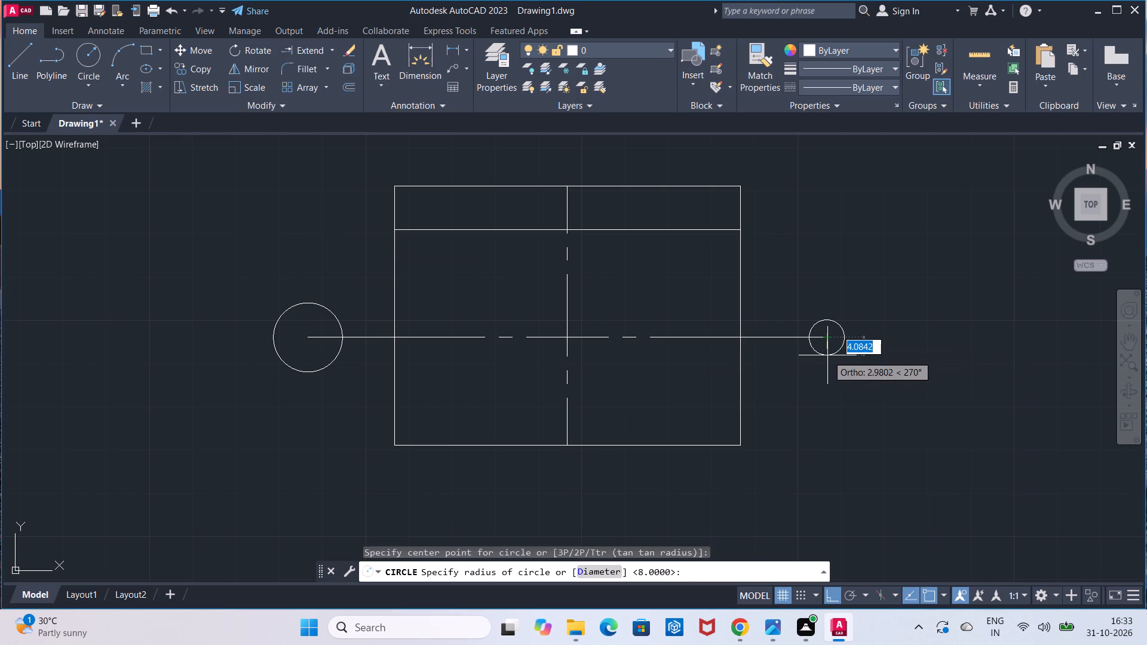
pyautogui.press('8')
pyautogui.press('Return')
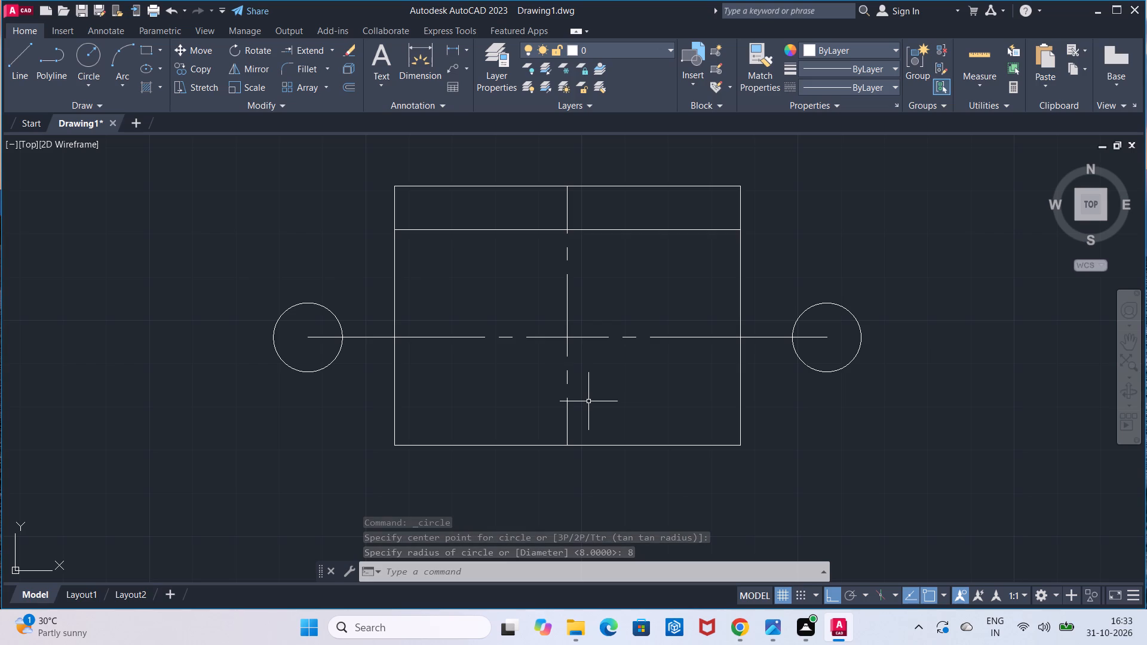
# Draw a radius 20 circle concentric with the small circle beside the rectangle's left edge.
pyautogui.click(92, 70)
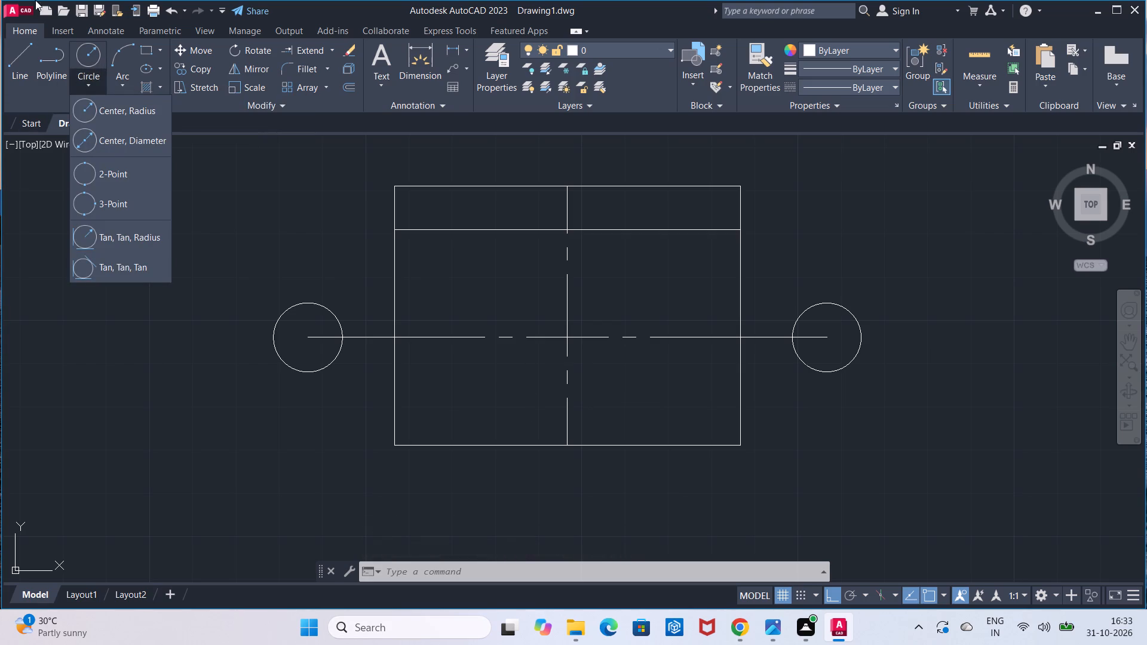
pyautogui.click(116, 103)
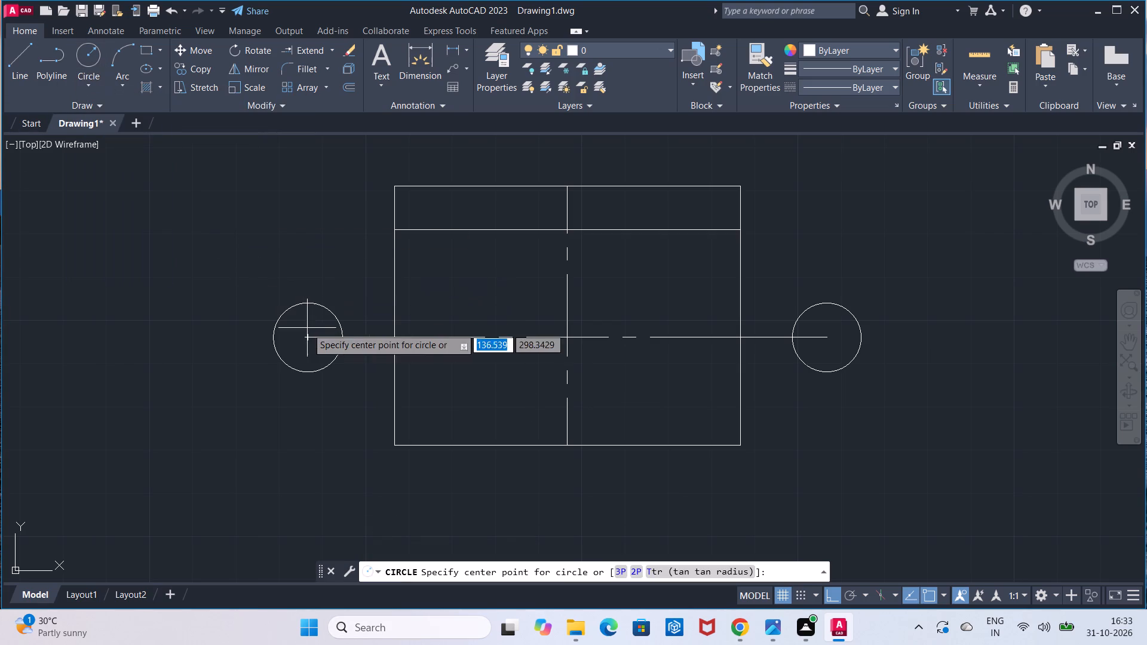
pyautogui.click(311, 343)
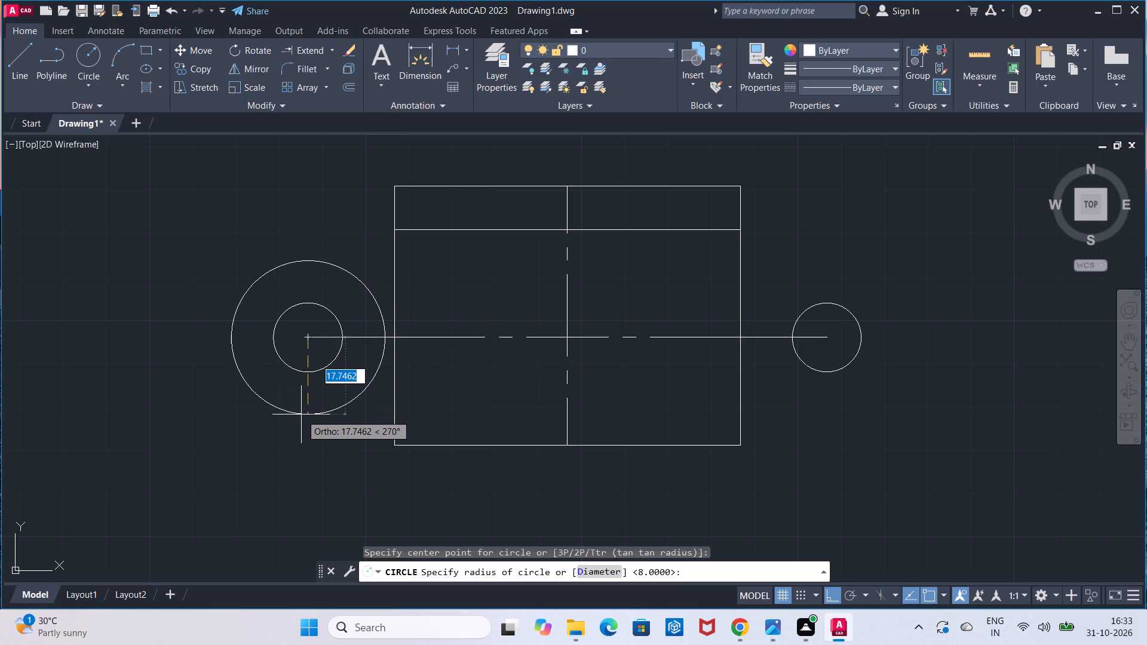
pyautogui.press('2')
pyautogui.press('0')
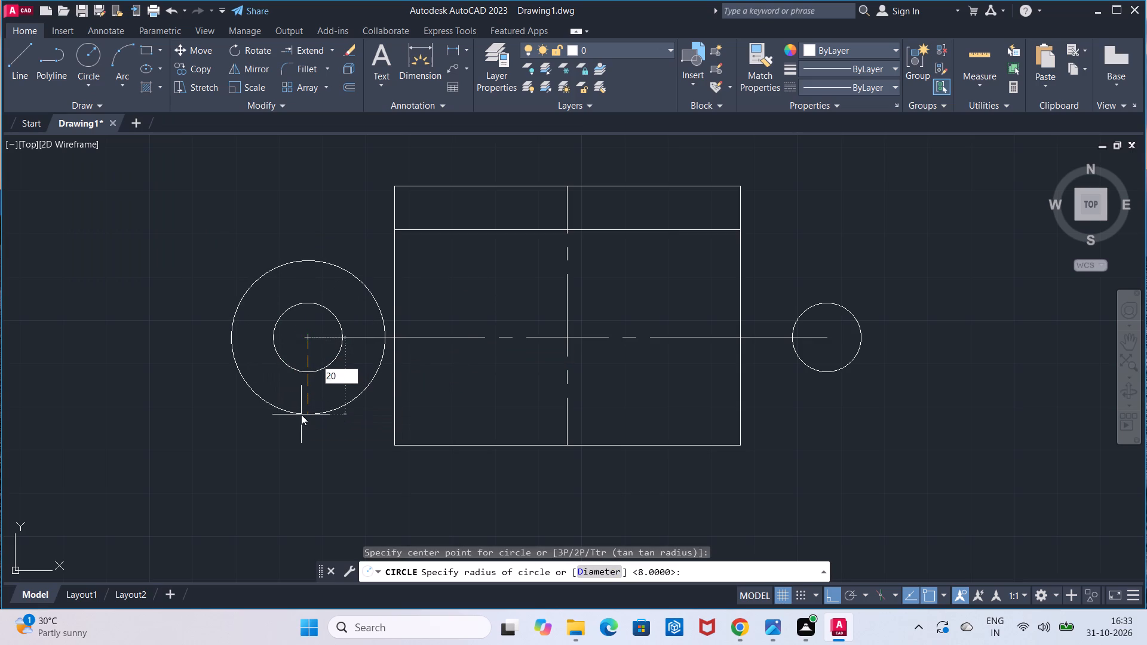
pyautogui.press('Return')
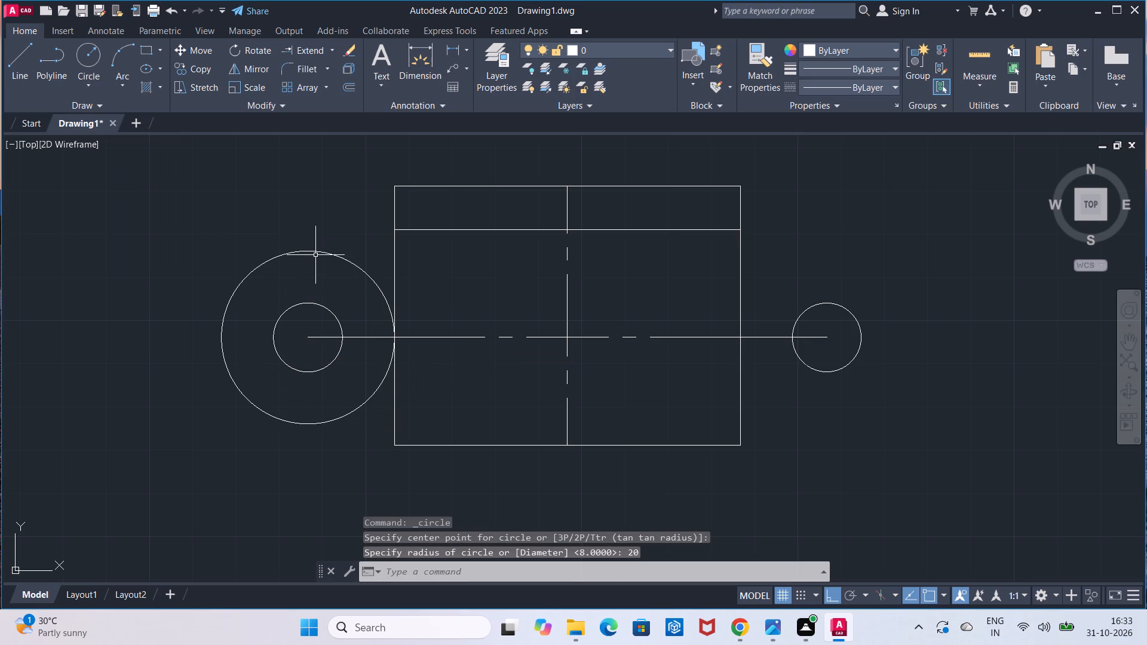
# Draw a radius 20 circle concentric with the small circle beside the rectangle's right edge.
pyautogui.click(87, 42)
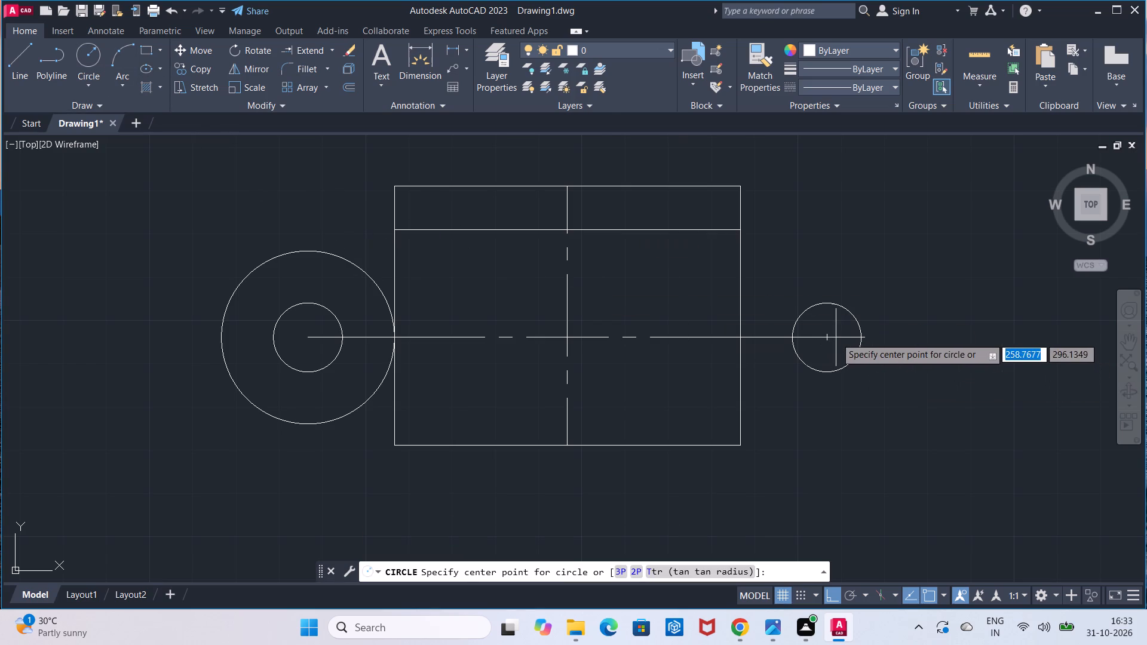
pyautogui.click(824, 337)
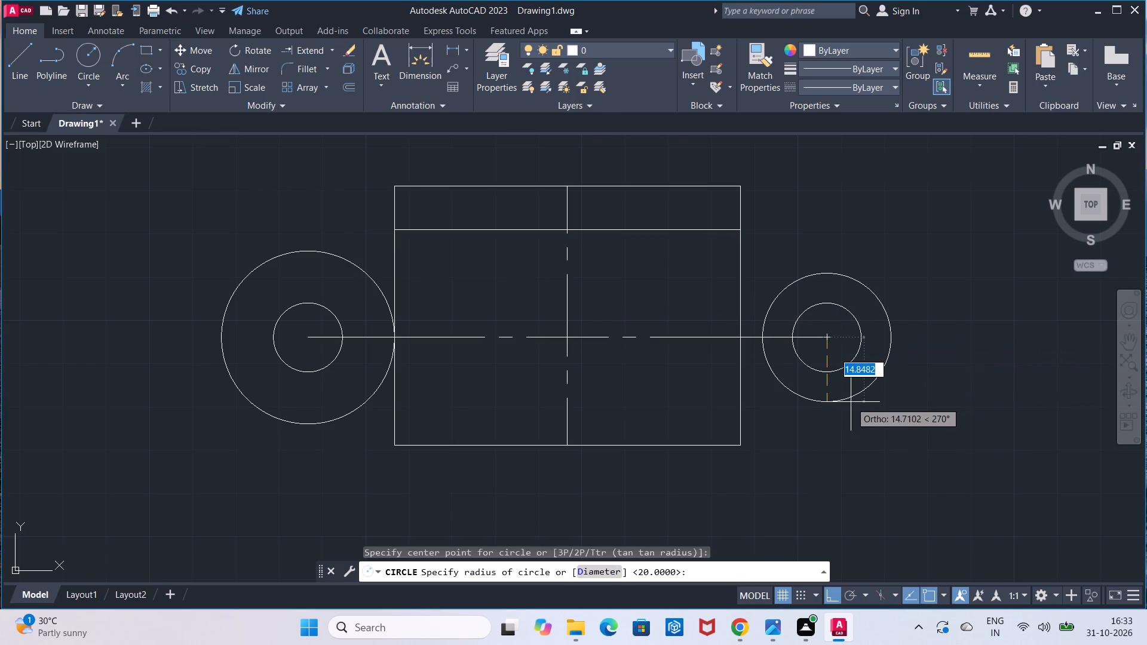
pyautogui.write('20')
pyautogui.press('Return')
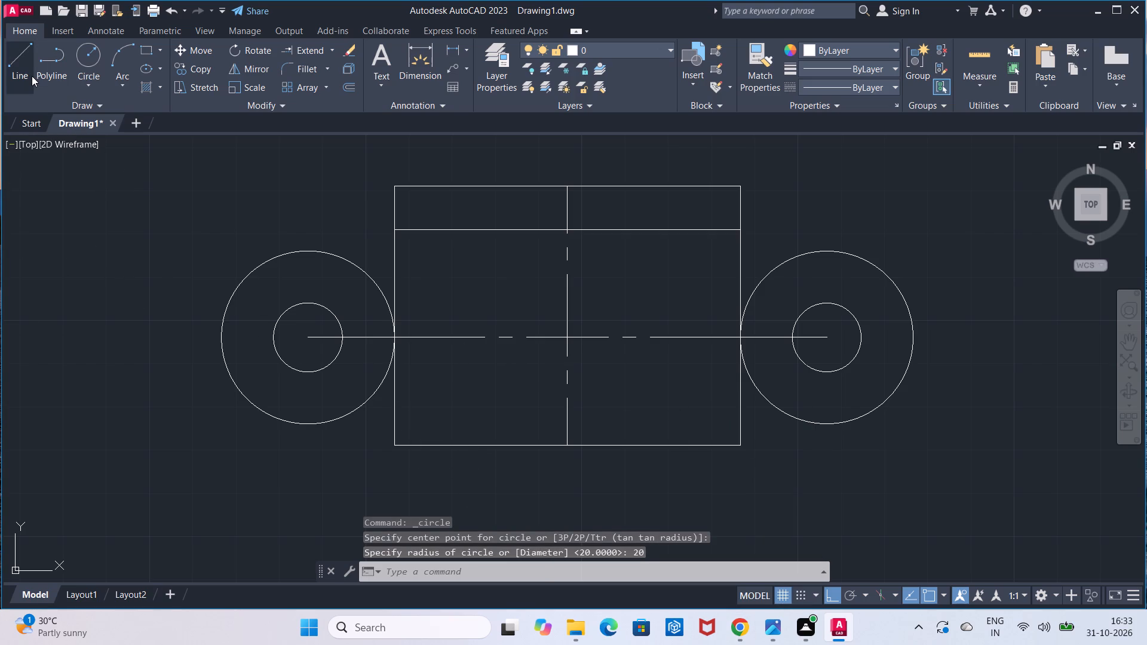
# Draw horizontal lines from the top and bottom quadrants of the left radius 20 circle to the rectangle's left edge.
pyautogui.moveTo(30, 76); pyautogui.dragTo(14, 69)
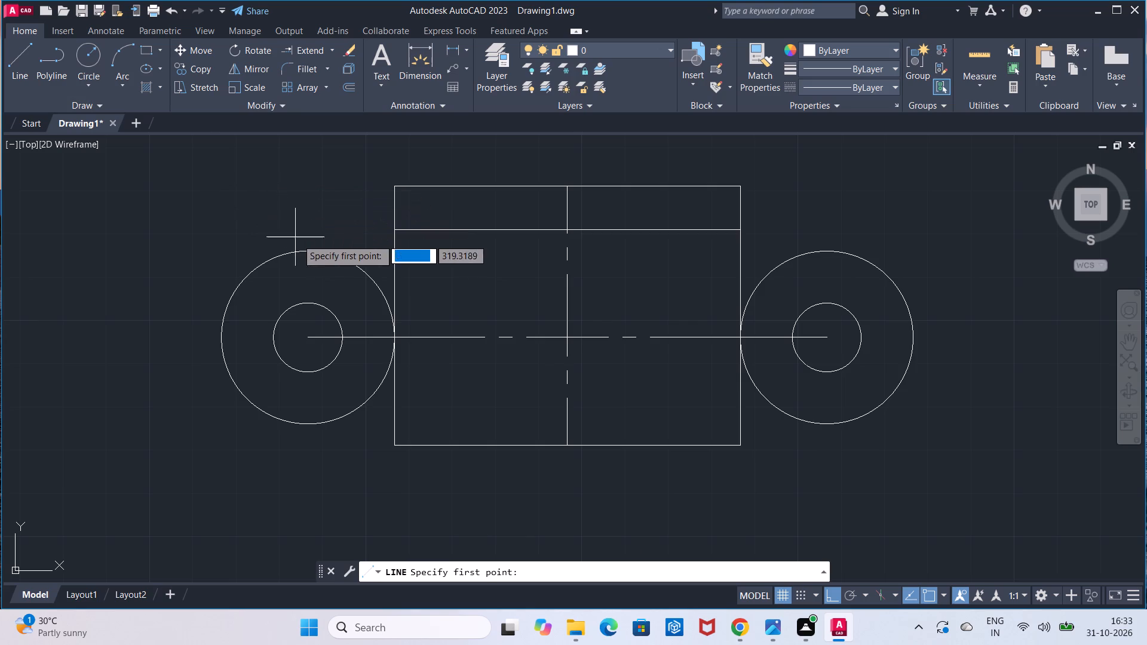
pyautogui.click(308, 254)
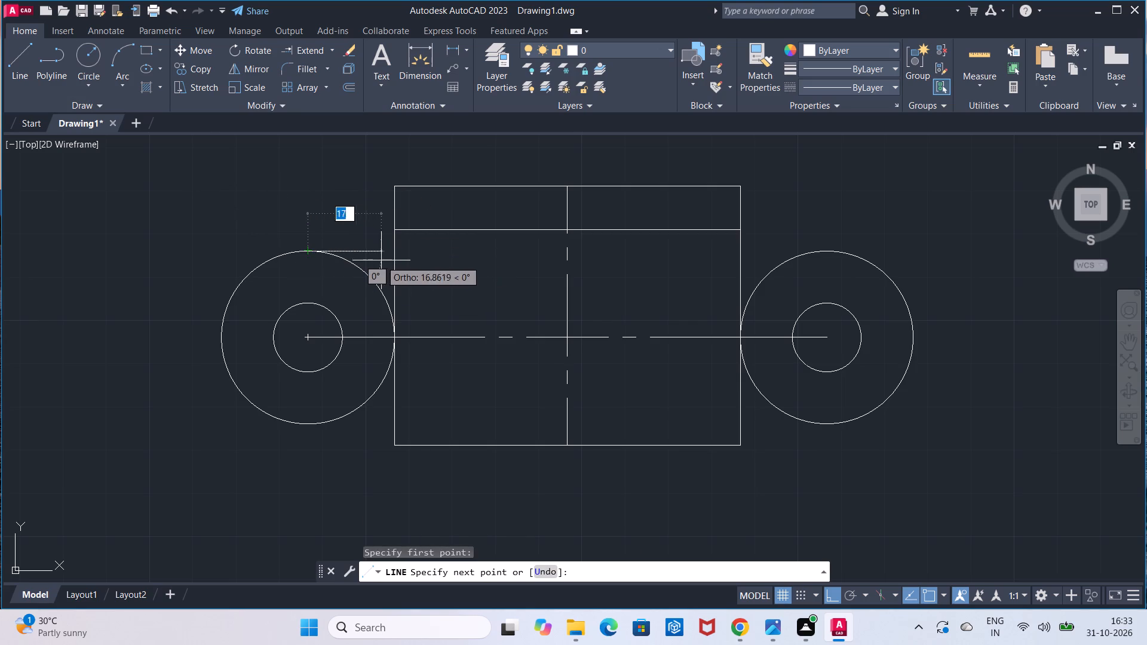
pyautogui.click(393, 254)
pyautogui.press('Escape')
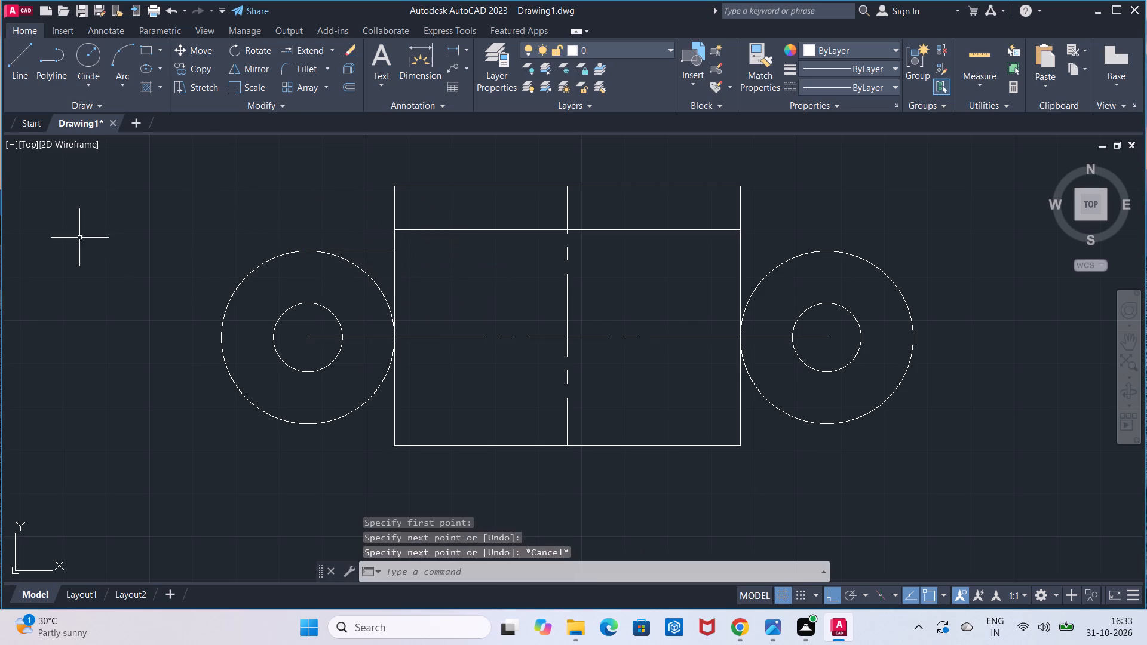
pyautogui.click(19, 85)
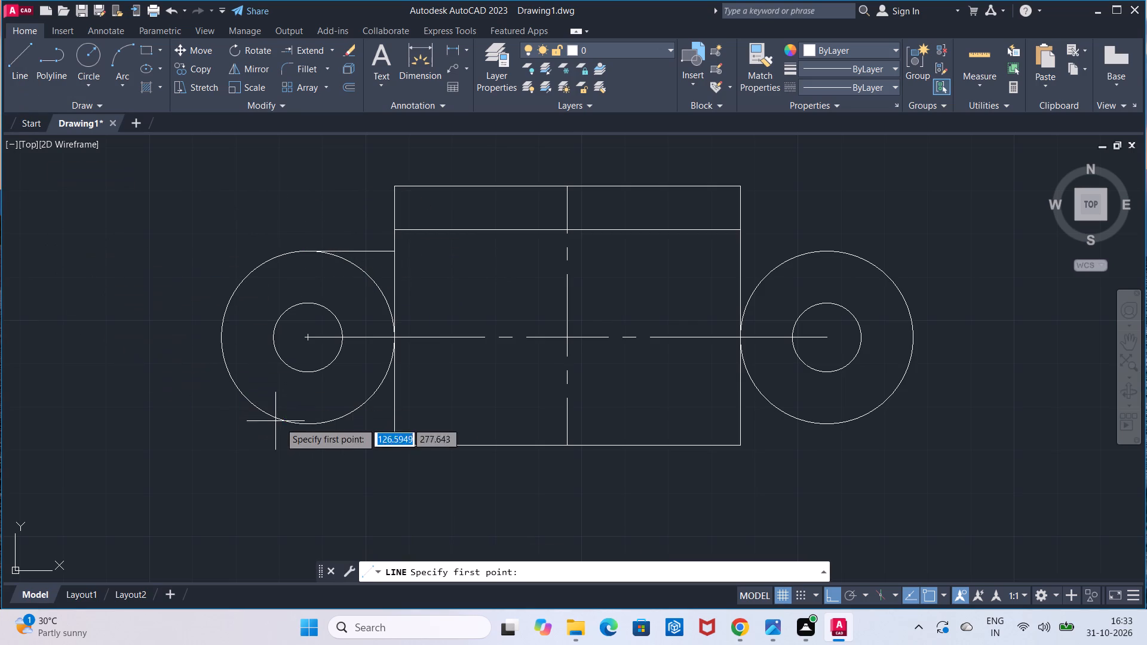
pyautogui.click(306, 423)
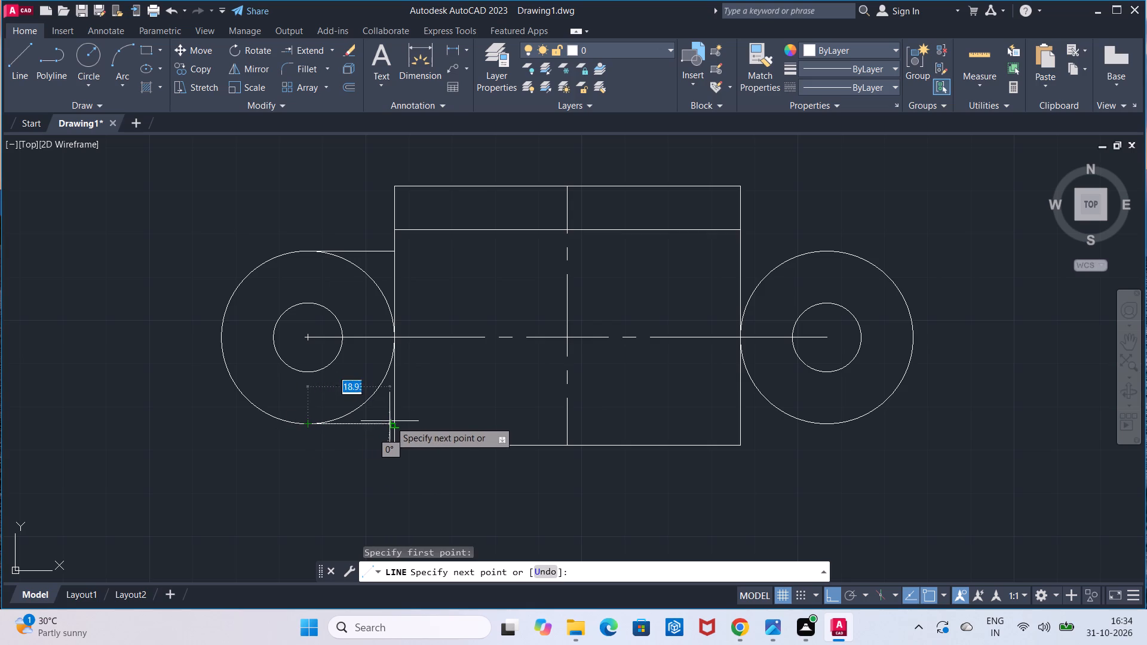
pyautogui.click(391, 422)
pyautogui.press('Escape')
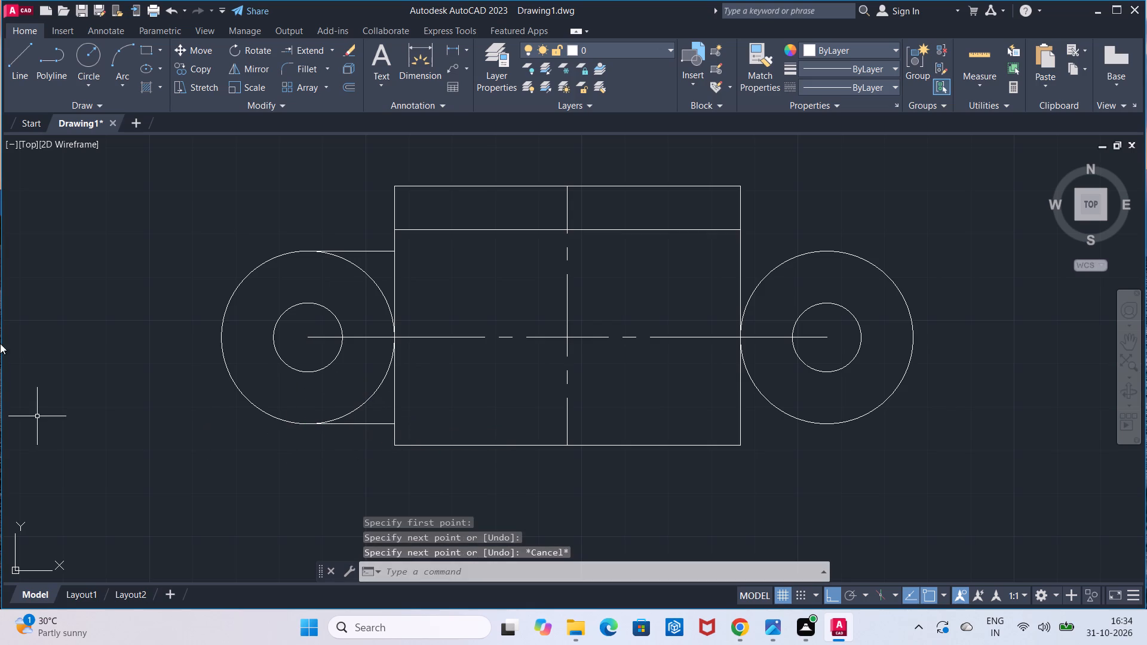
# Draw horizontal lines from the top and bottom quadrants of the right radius 20 circle to the rectangle's right edge.
pyautogui.click(28, 60)
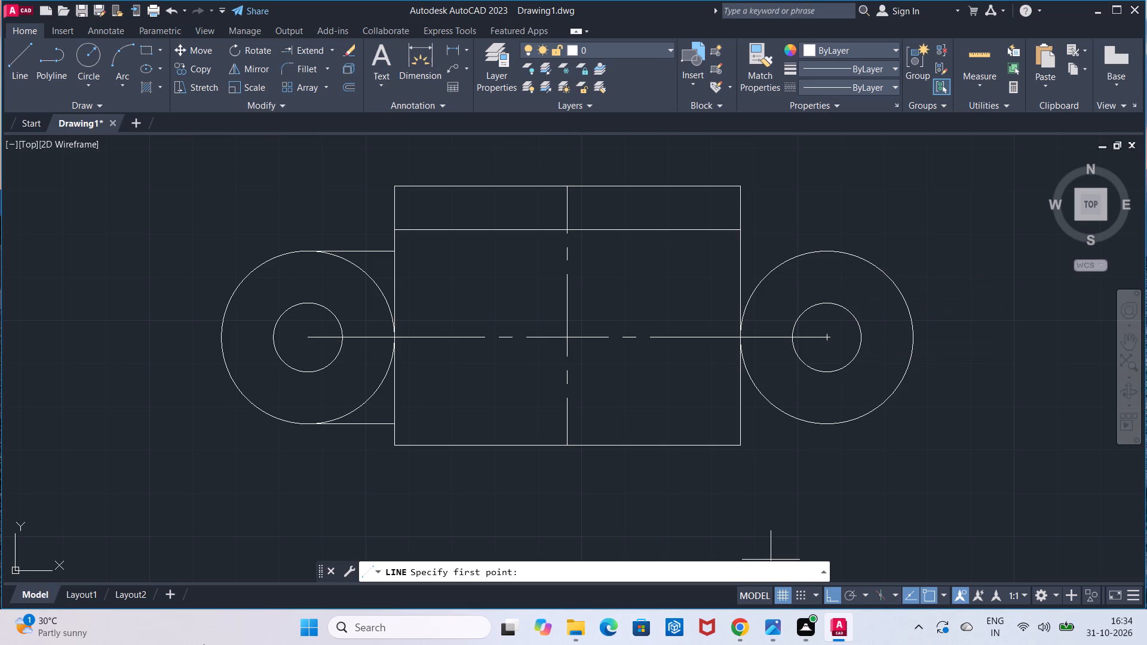
pyautogui.click(825, 248)
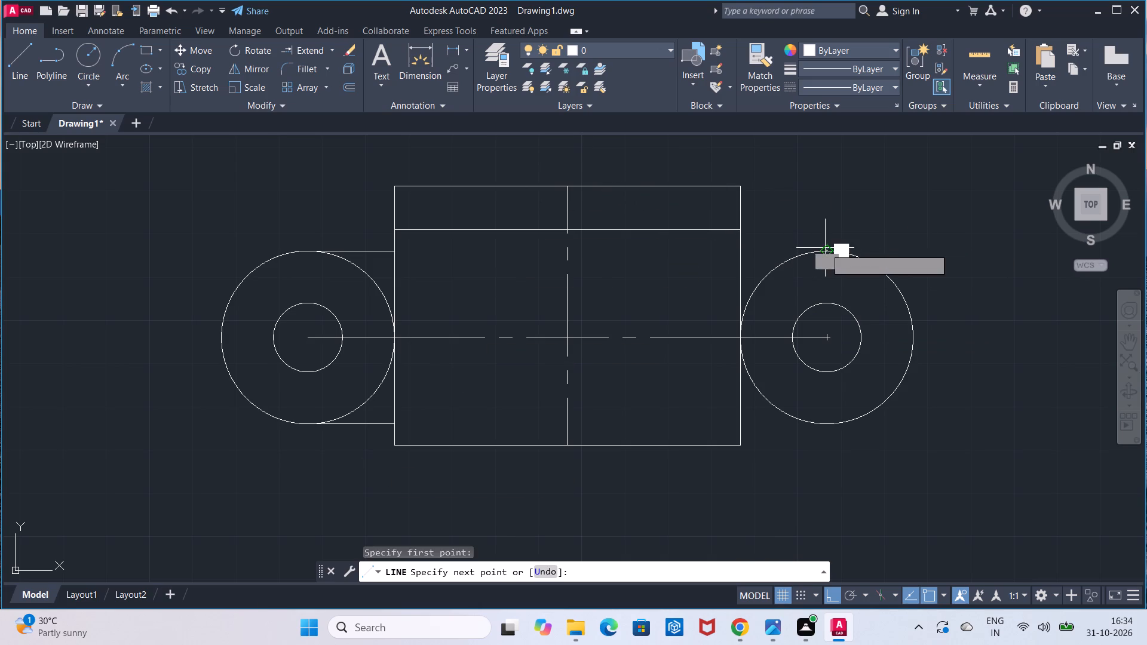
pyautogui.click(741, 253)
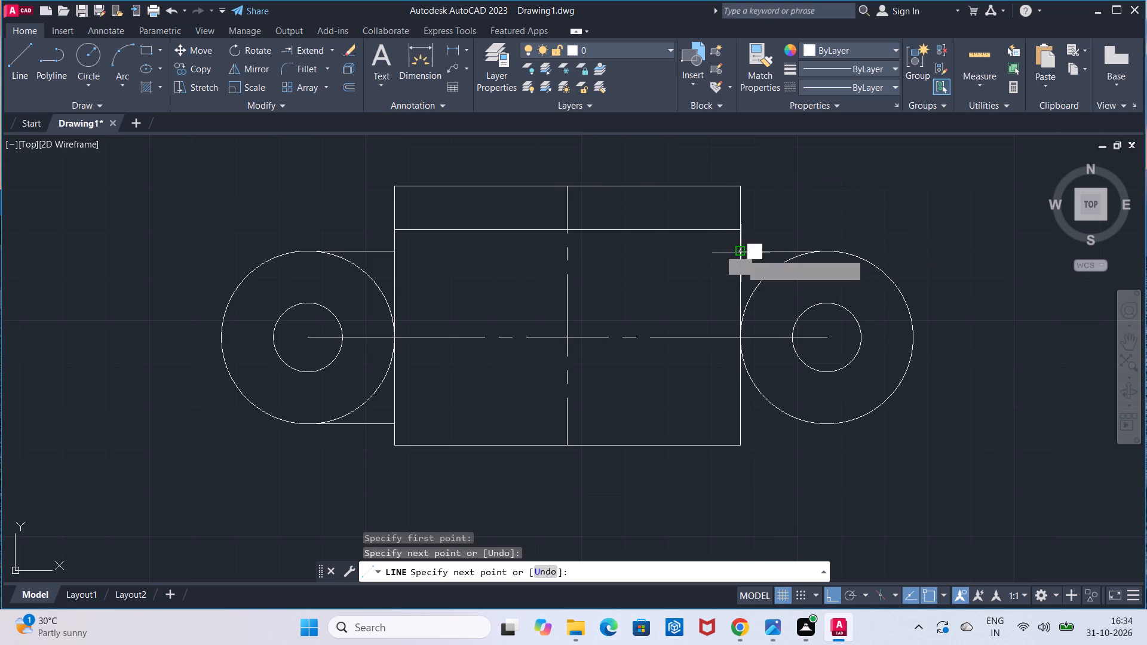
pyautogui.press('Escape')
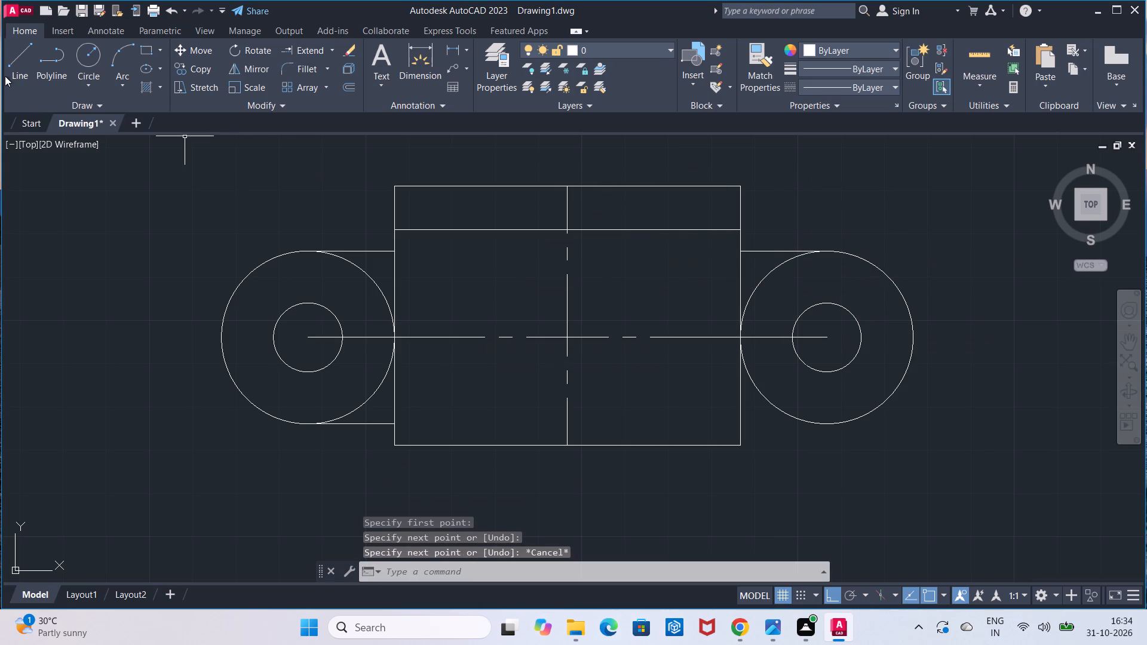
pyautogui.click(8, 74)
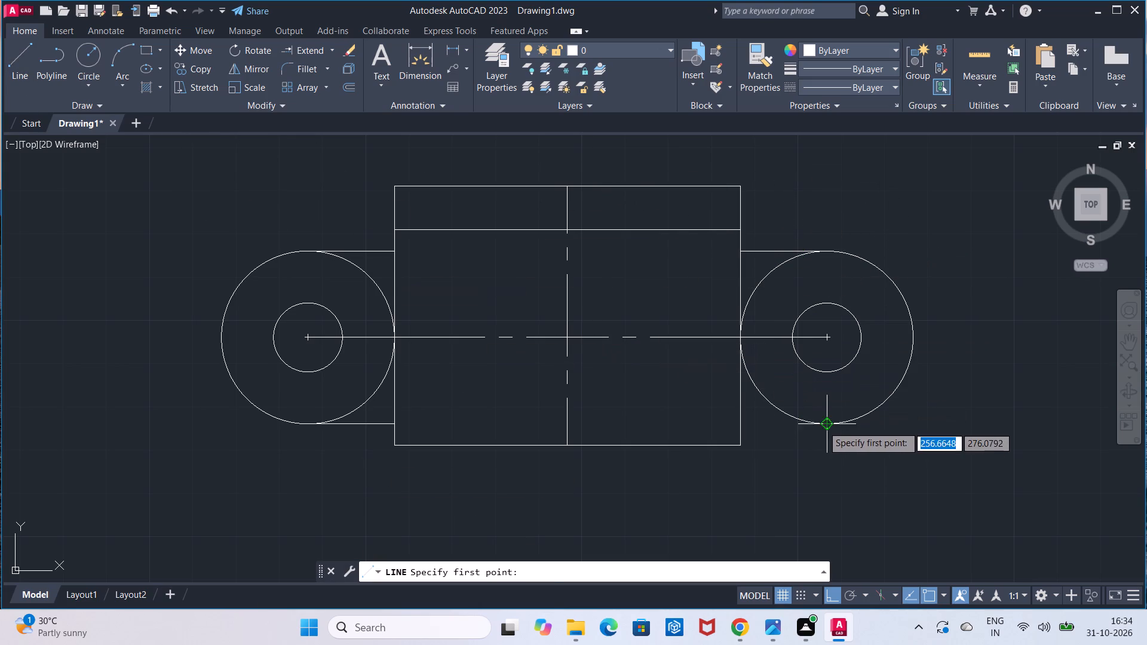
pyautogui.click(823, 426)
pyautogui.click(741, 422)
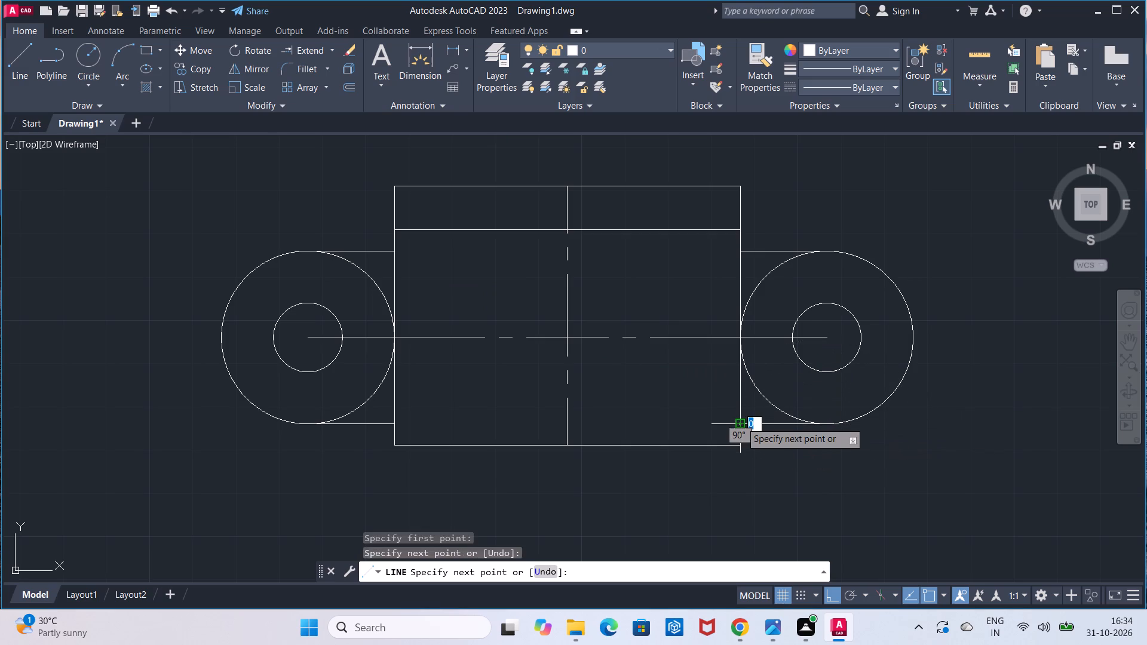
pyautogui.press('Escape')
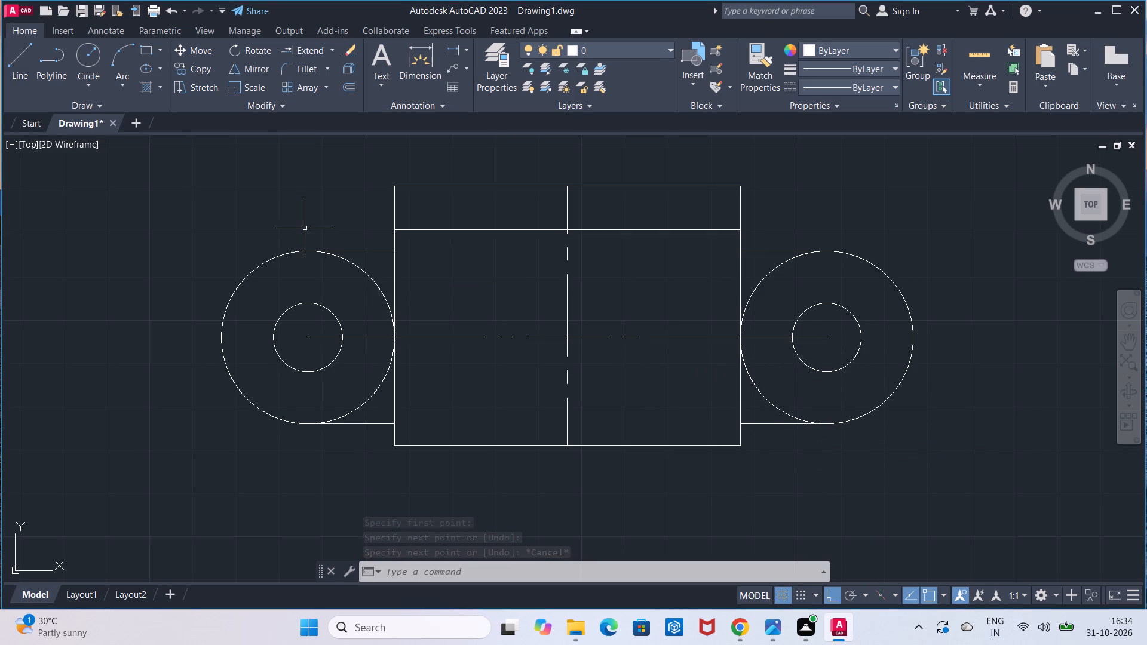
# Trim the inner halves of both radius 20 circles, leaving rounded outer ends on the two side lugs.
pyautogui.click(329, 51)
pyautogui.click(332, 76)
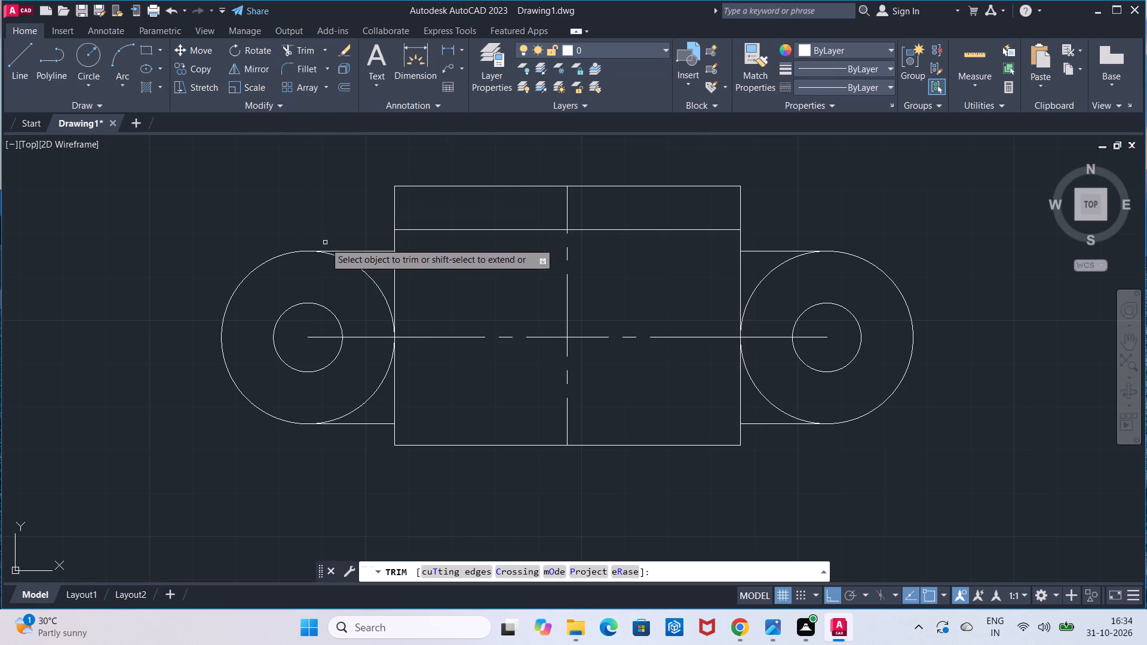
pyautogui.click(368, 278)
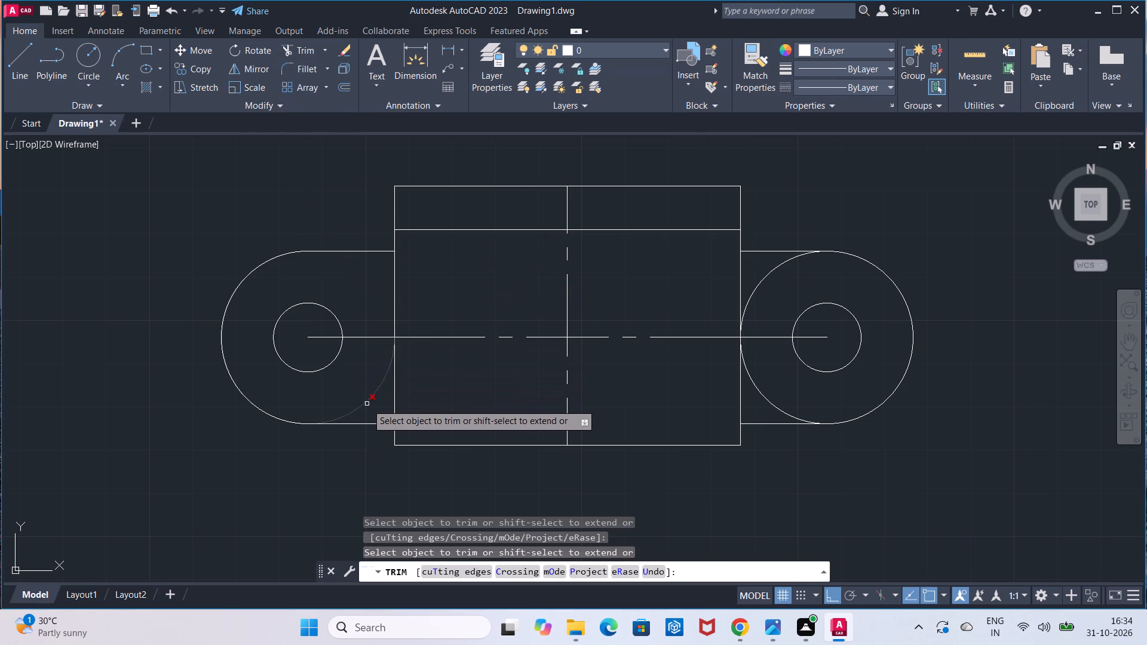
pyautogui.click(367, 404)
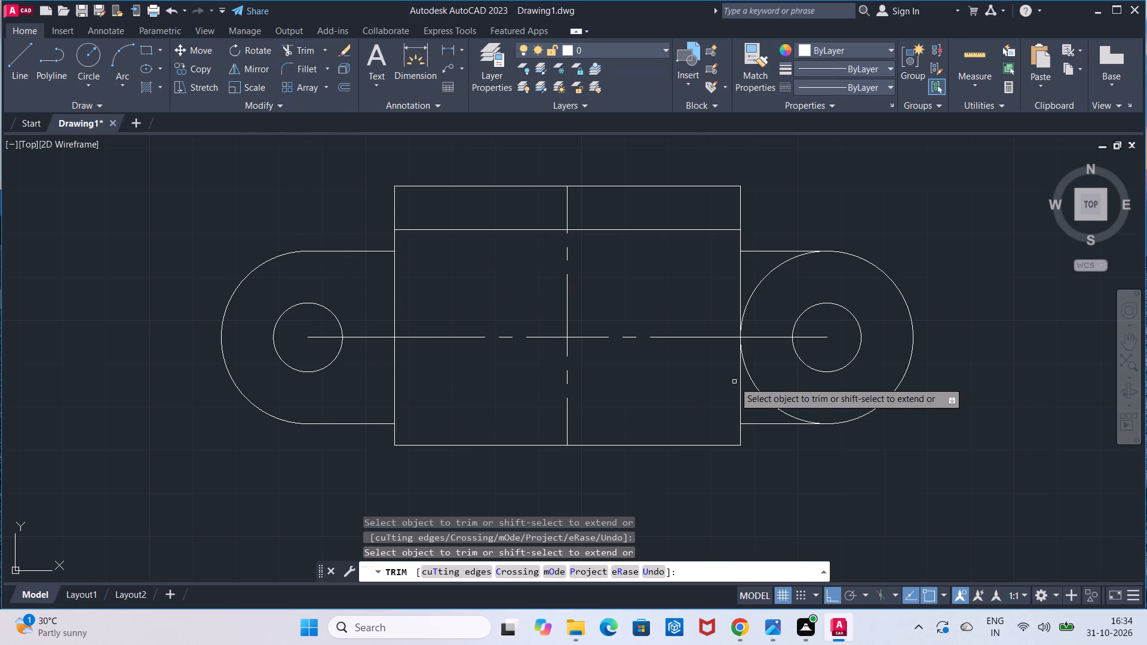
pyautogui.click(754, 390)
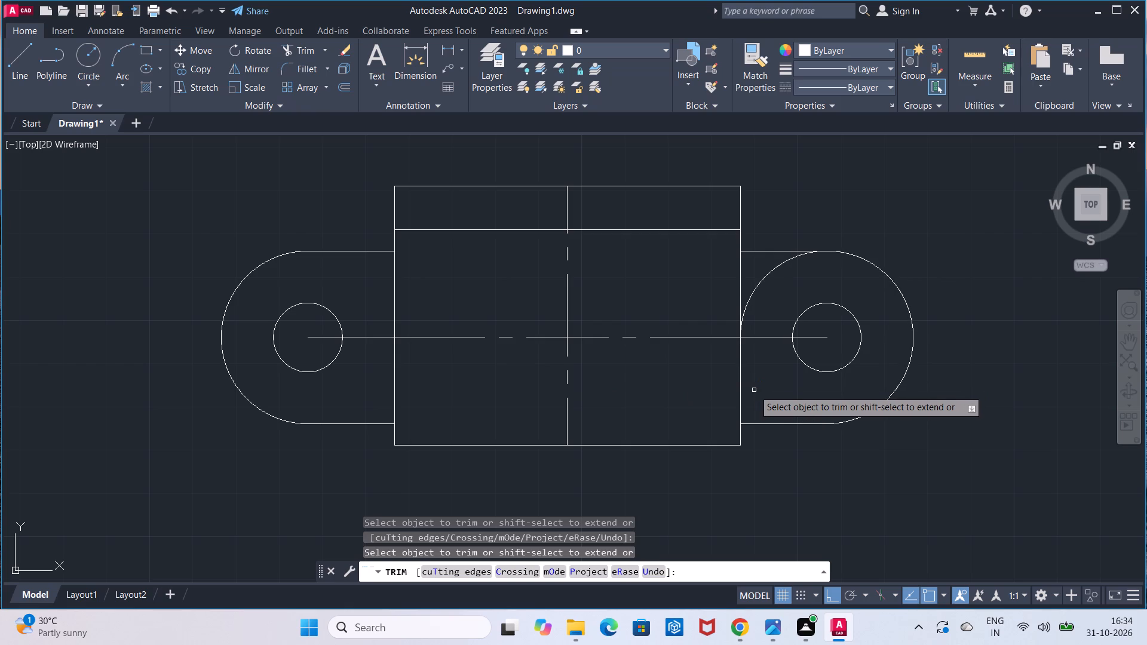
pyautogui.click(750, 302)
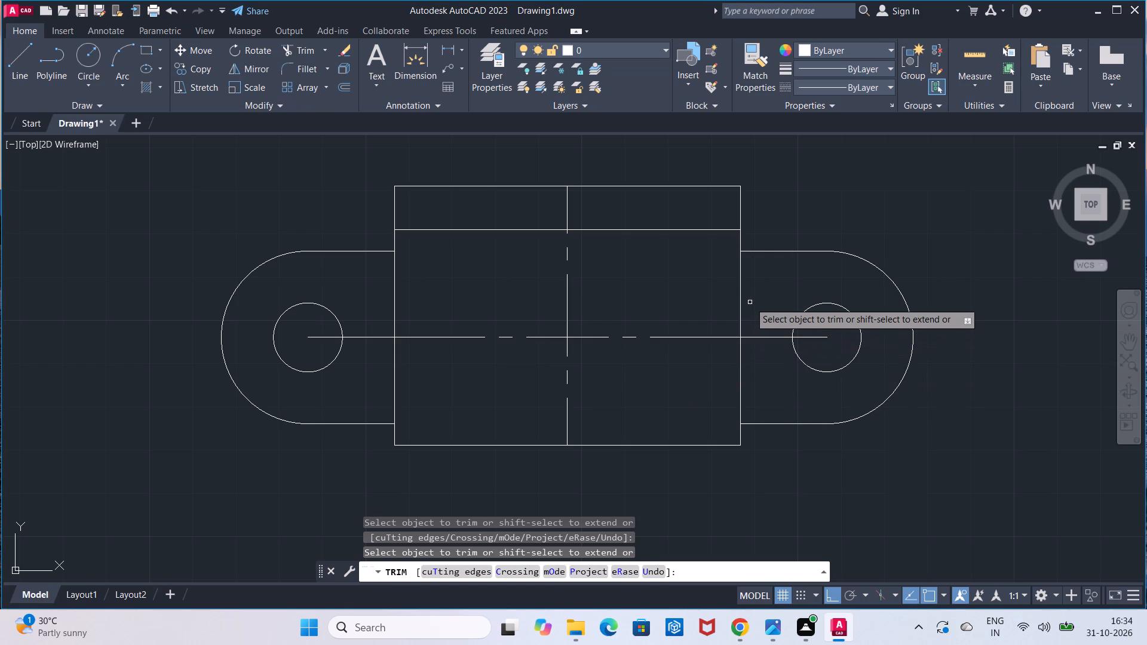
pyautogui.press('Escape')
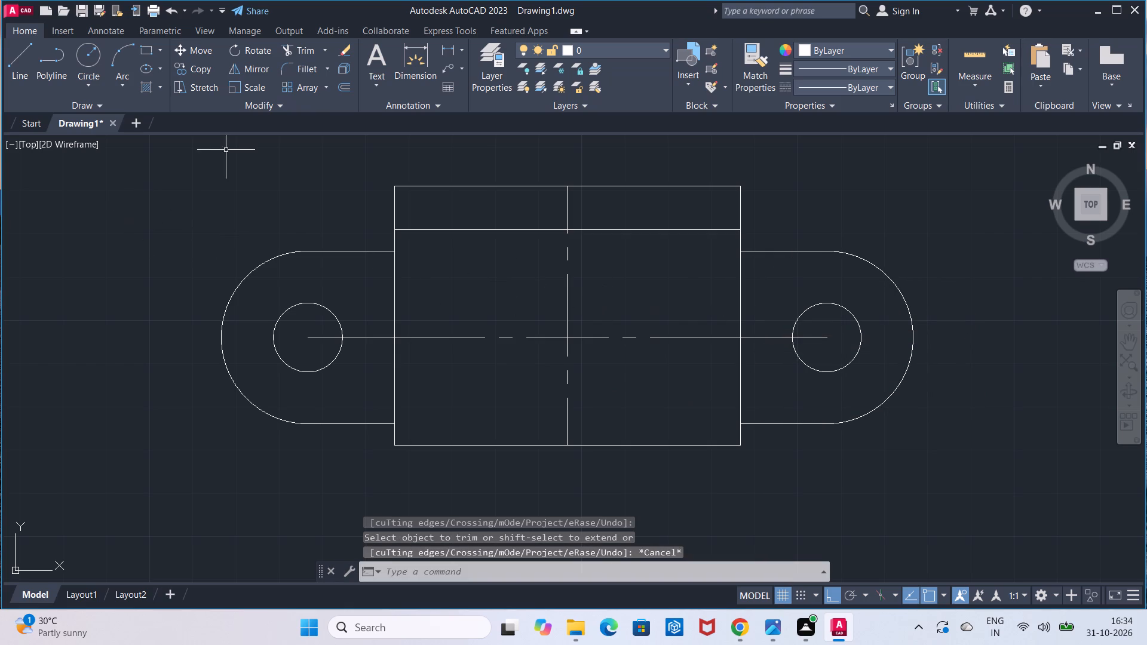
# Fillet the corner between the left lug's upper line and the rectangle's left edge with radius 8.
pyautogui.click(290, 70)
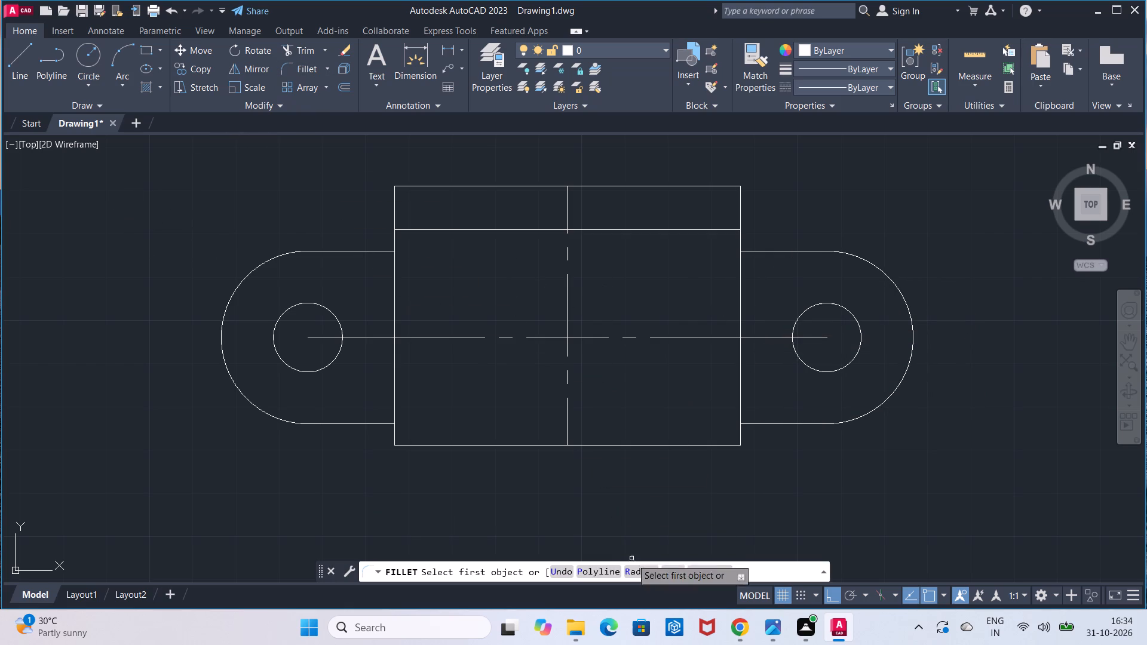
pyautogui.click(631, 567)
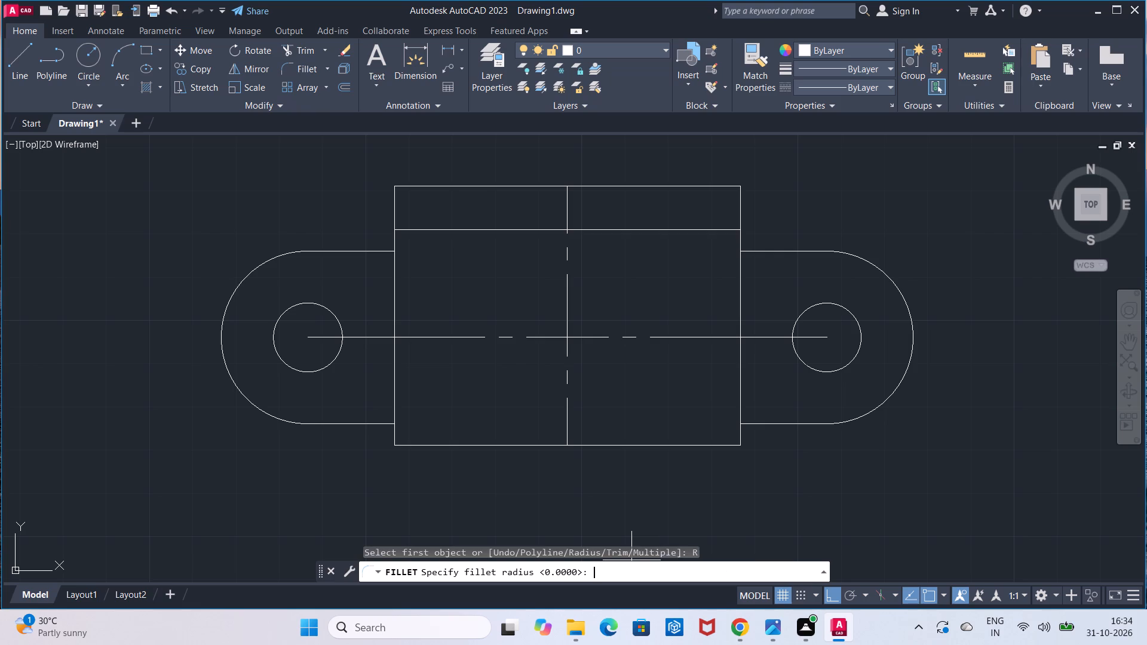
pyautogui.press('8')
pyautogui.press('Return')
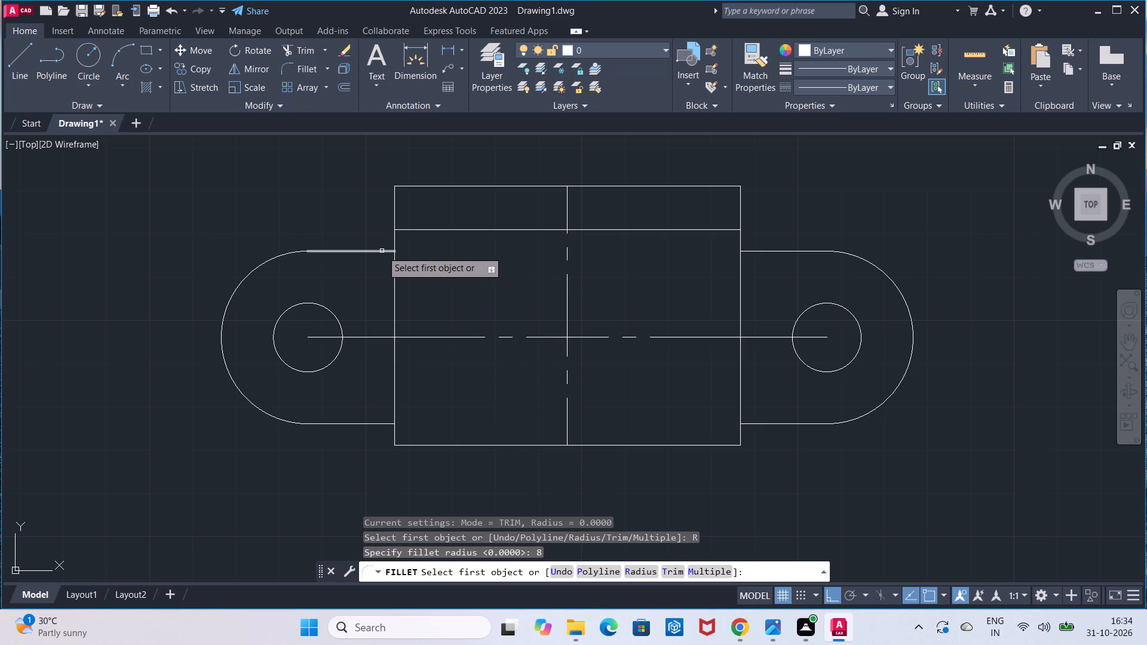
pyautogui.click(382, 251)
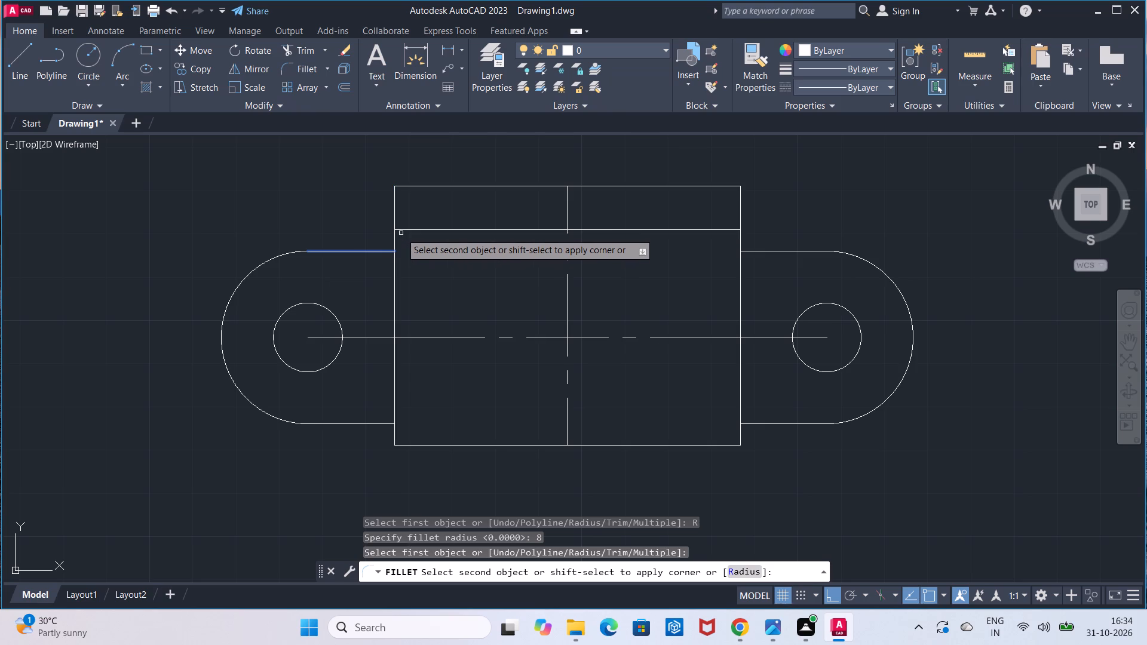
pyautogui.click(395, 236)
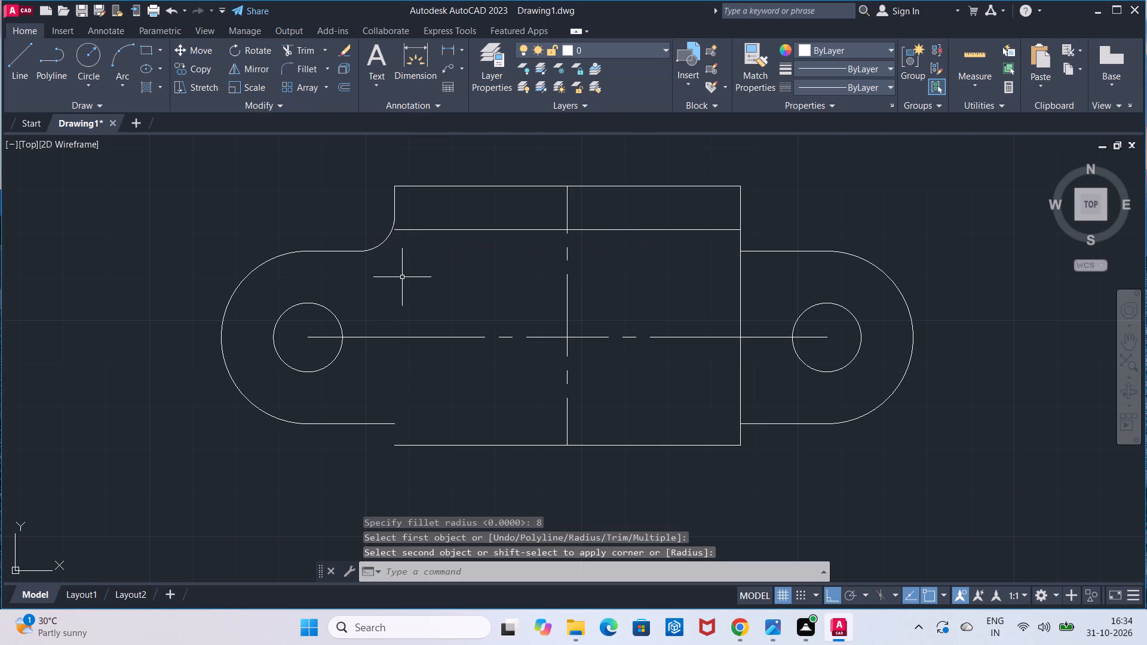
pyautogui.press('Escape')
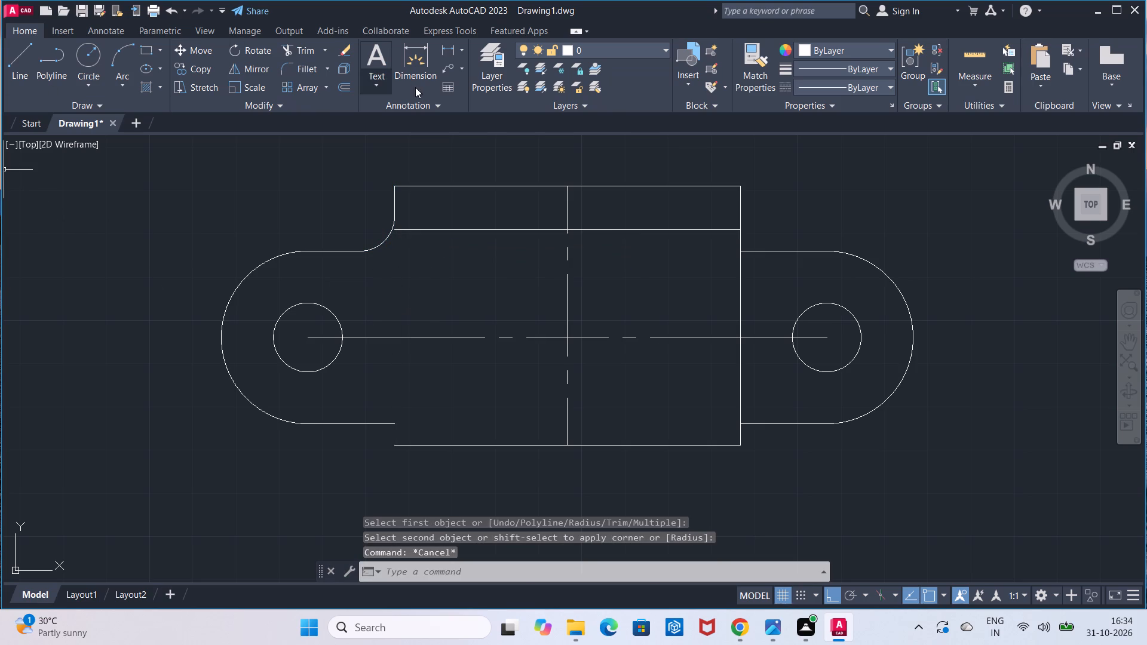
# Extend the rectangle's shortened left edge from the fillet back down to the bottom edge.
pyautogui.click(329, 52)
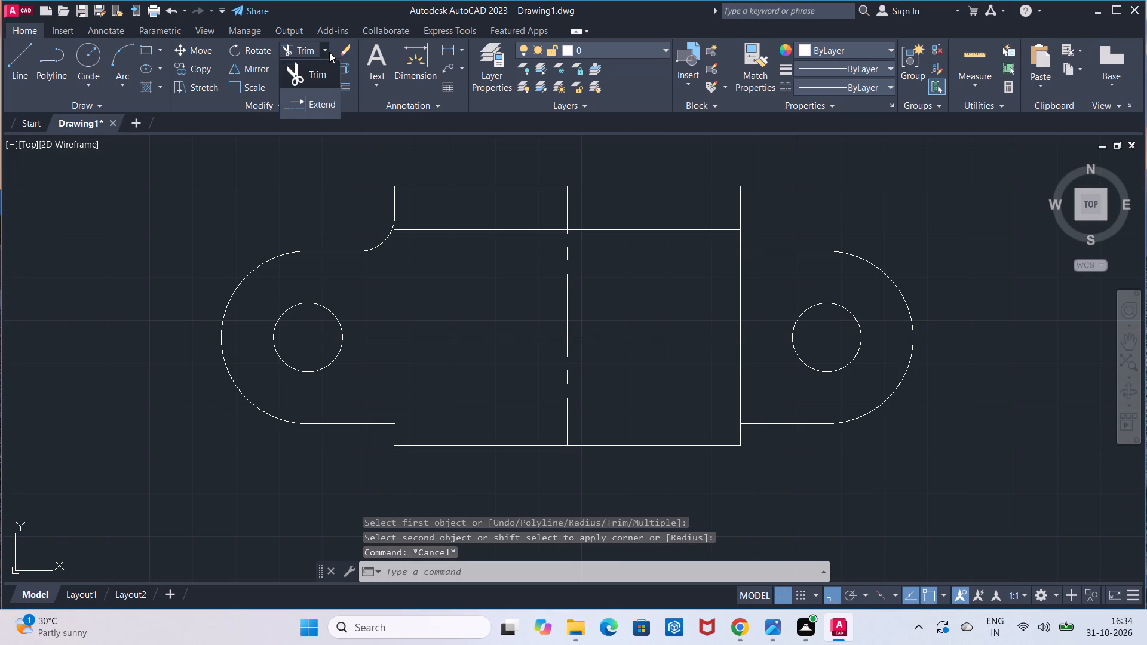
pyautogui.click(324, 103)
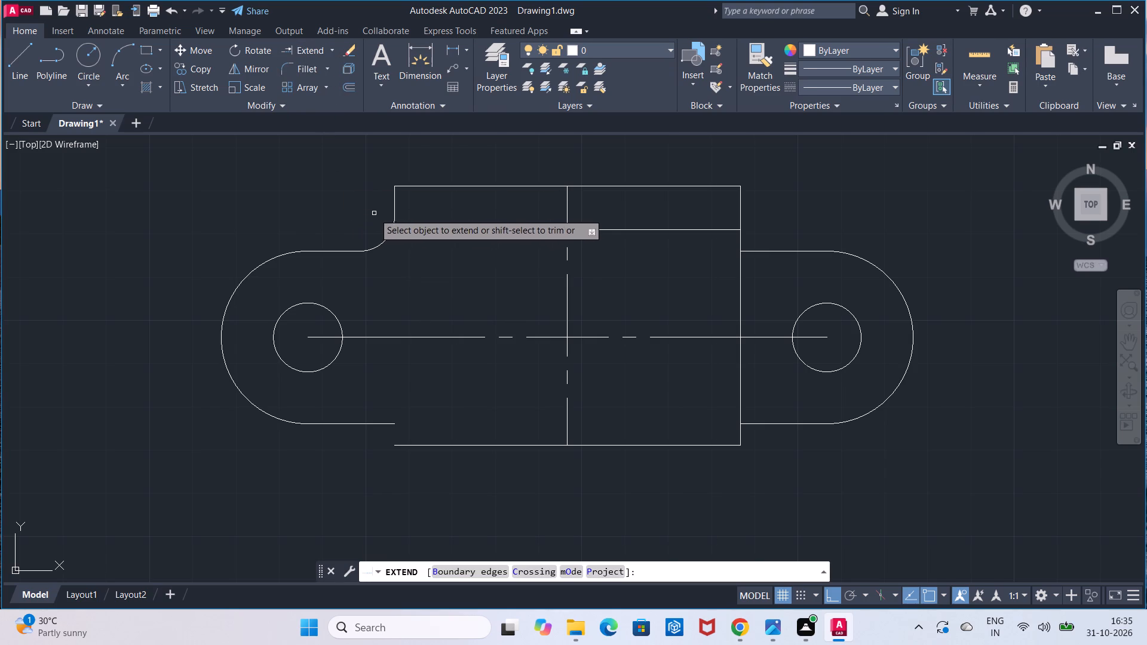
pyautogui.click(392, 212)
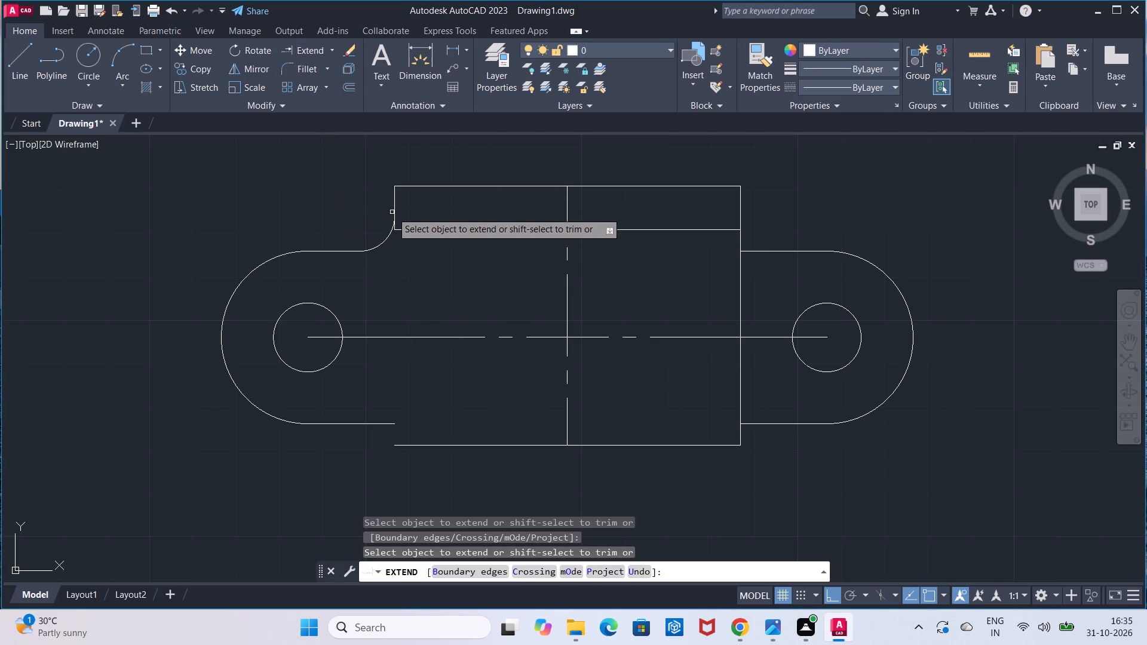
pyautogui.click(392, 212)
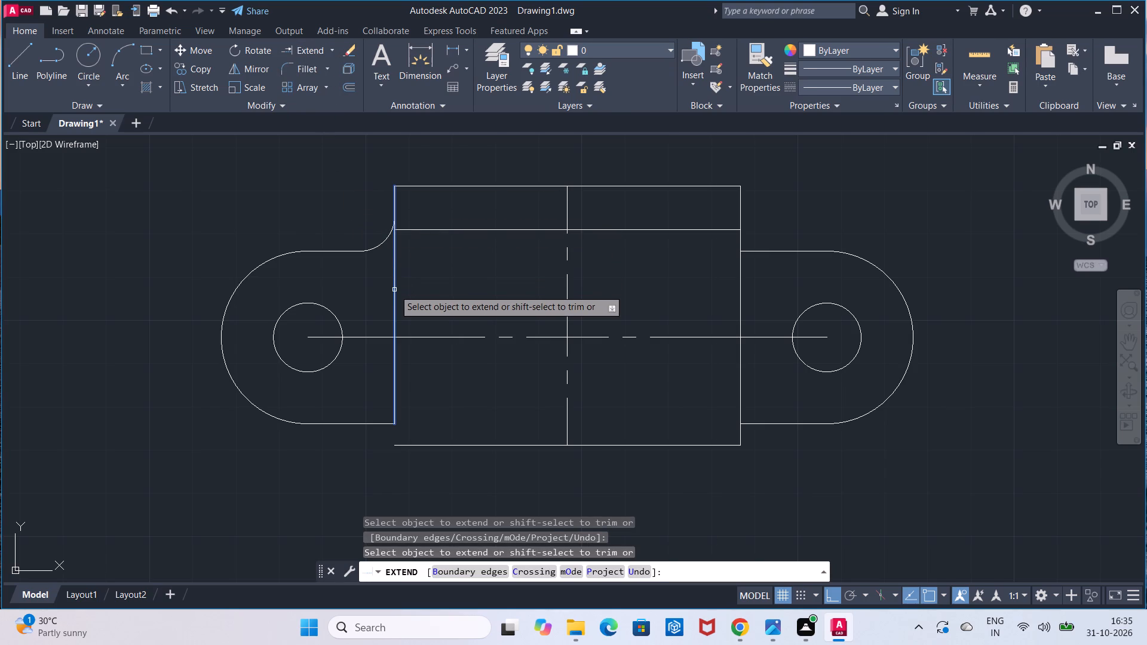
pyautogui.click(392, 318)
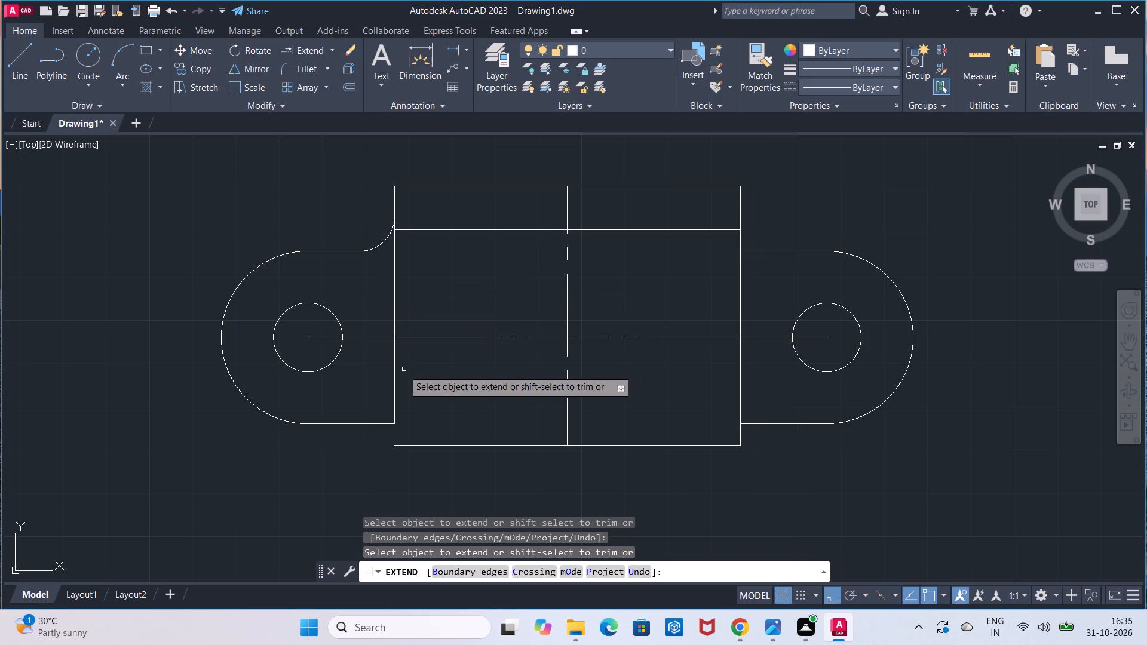
pyautogui.click(394, 374)
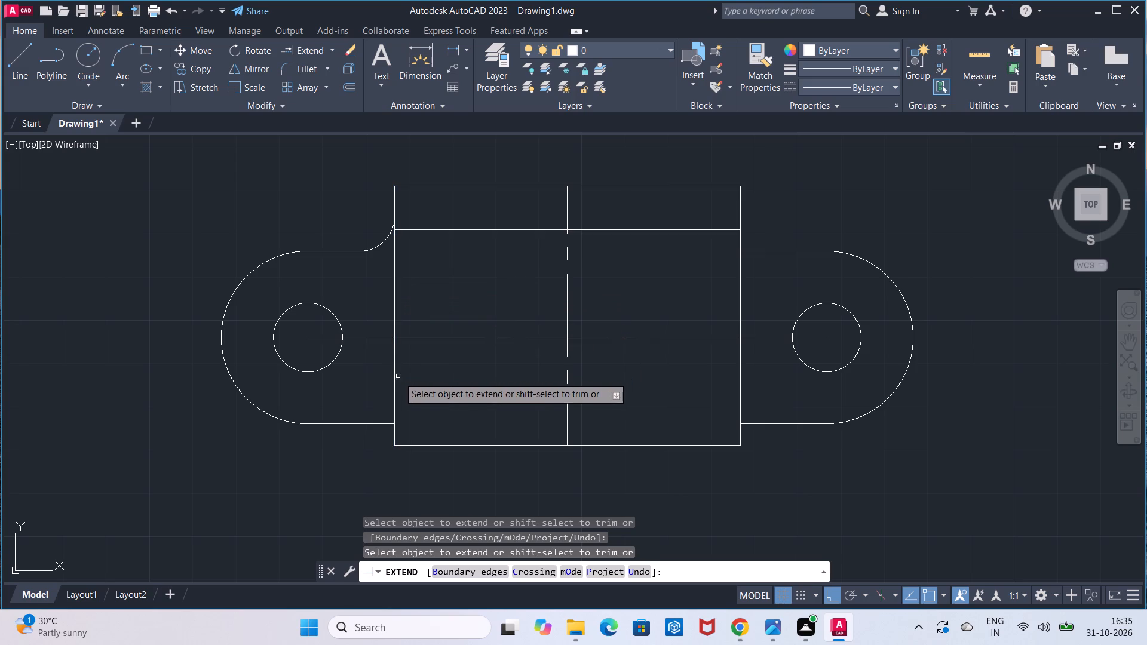
pyautogui.press('Escape')
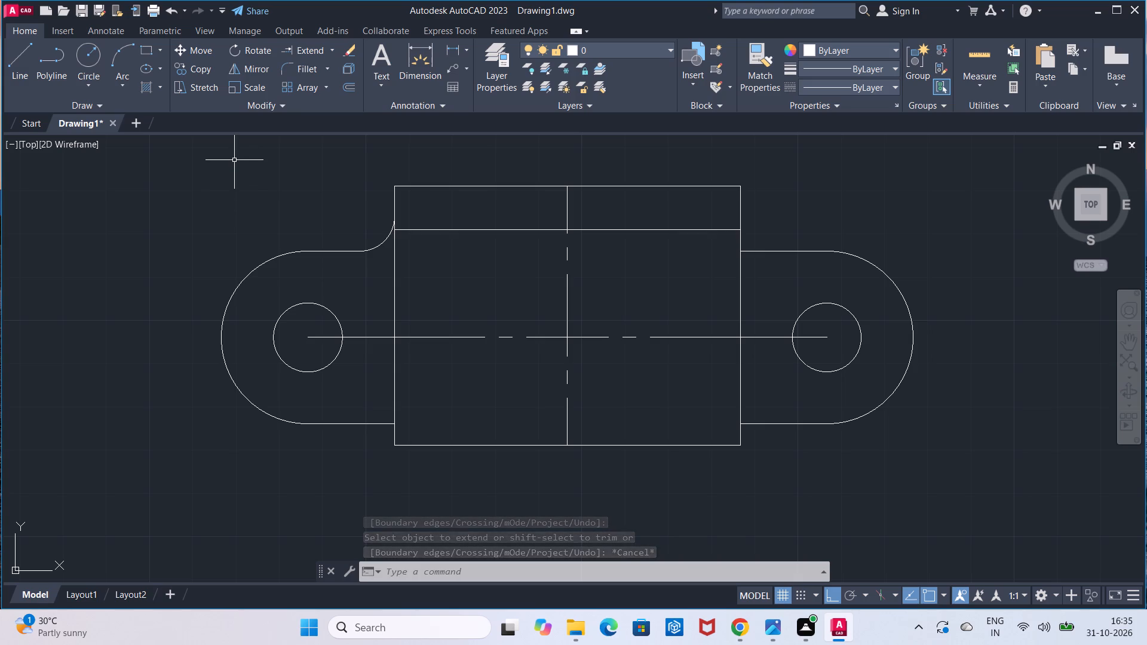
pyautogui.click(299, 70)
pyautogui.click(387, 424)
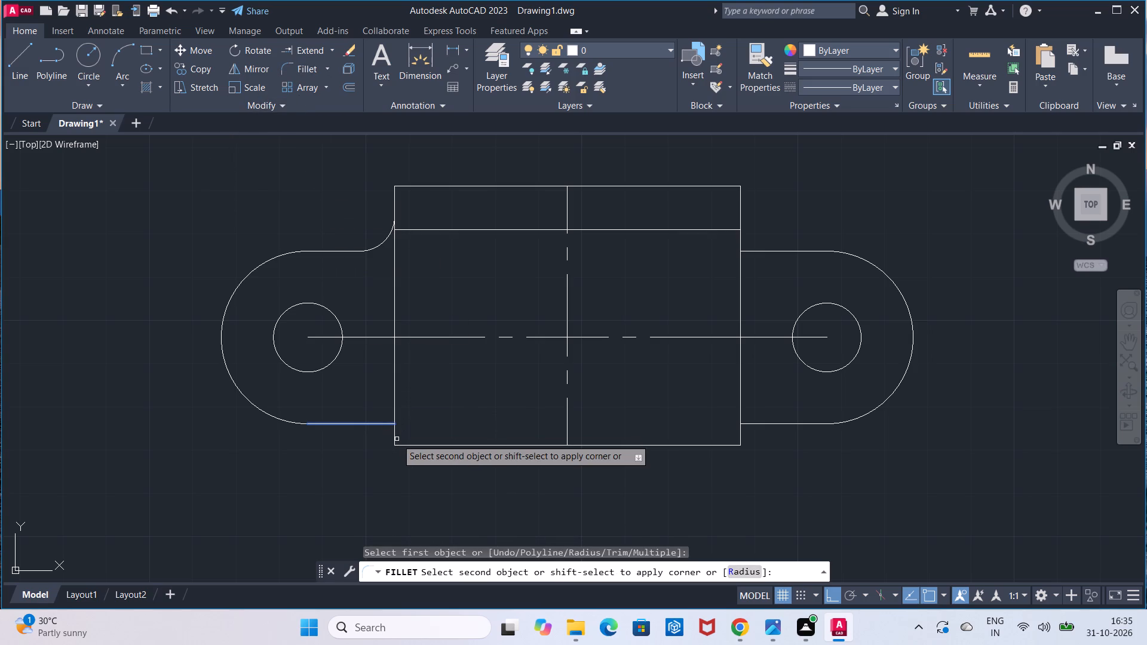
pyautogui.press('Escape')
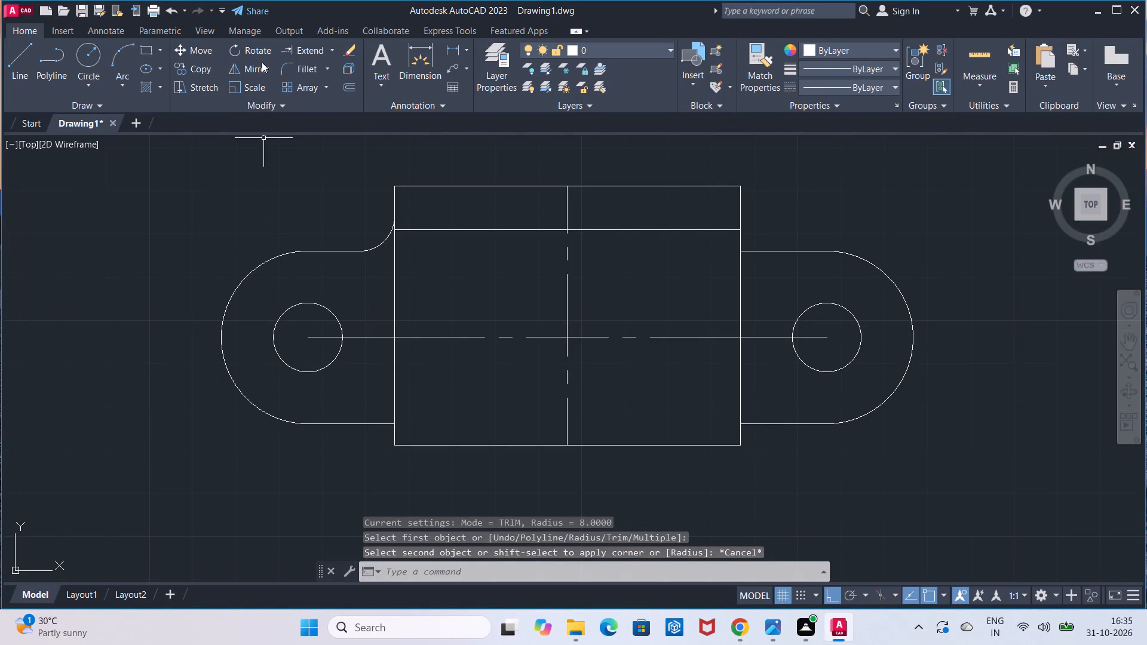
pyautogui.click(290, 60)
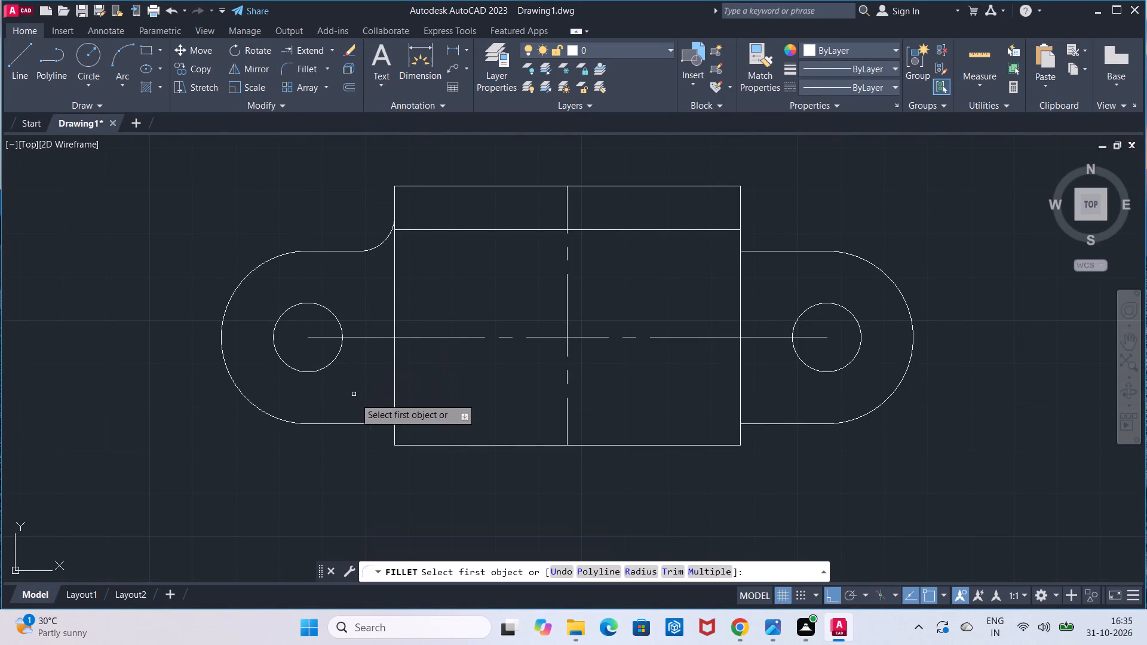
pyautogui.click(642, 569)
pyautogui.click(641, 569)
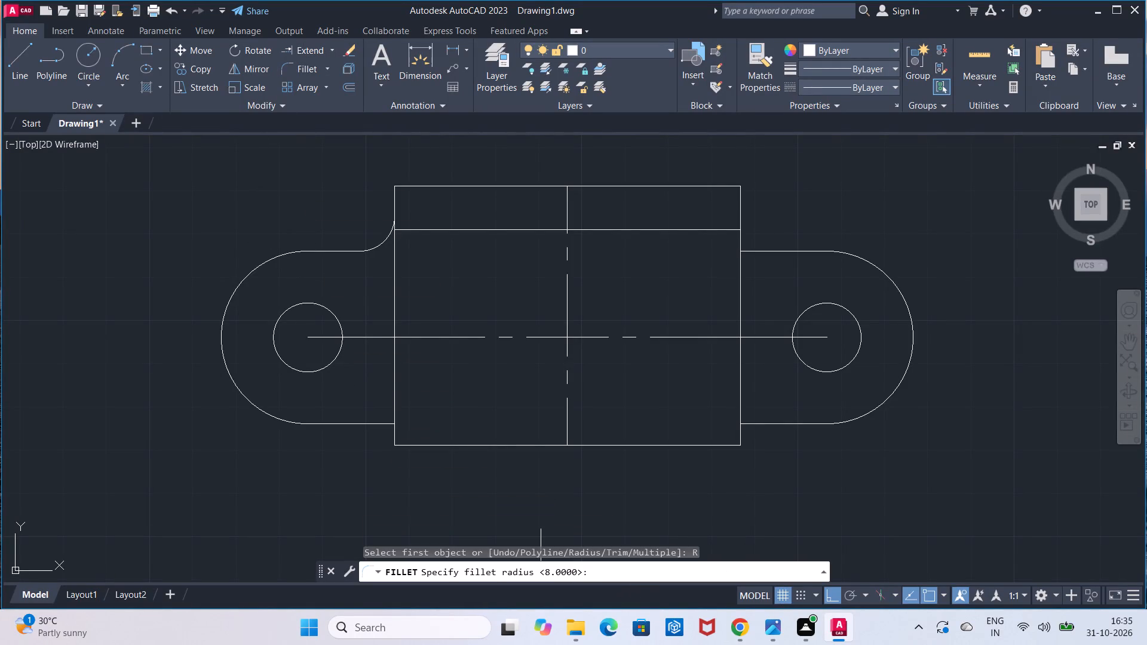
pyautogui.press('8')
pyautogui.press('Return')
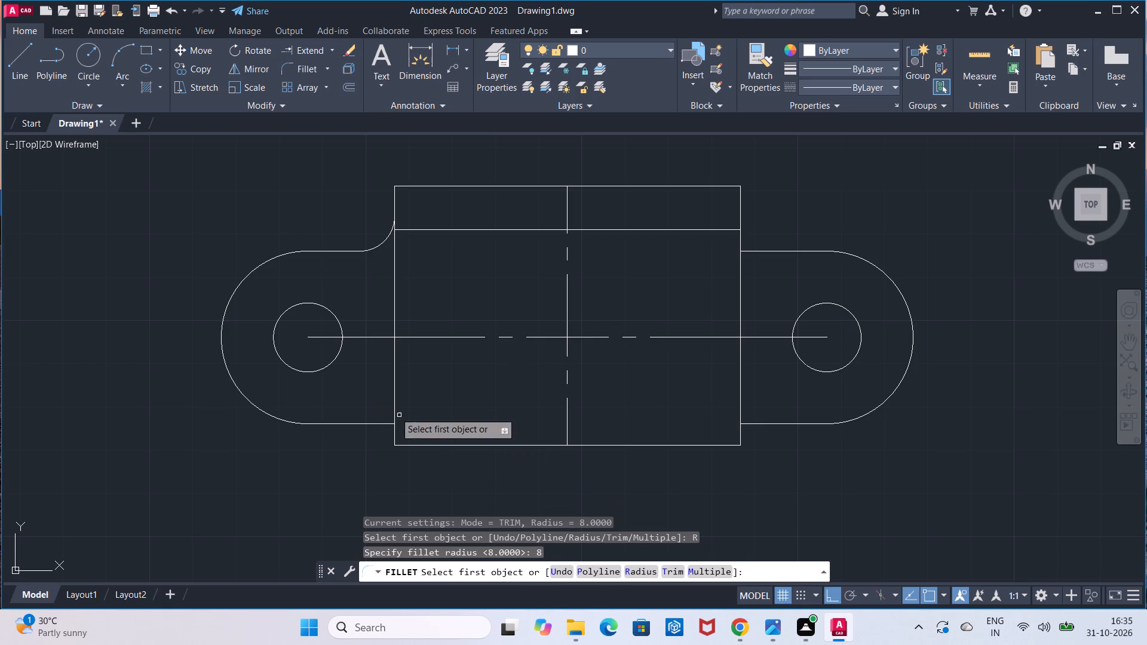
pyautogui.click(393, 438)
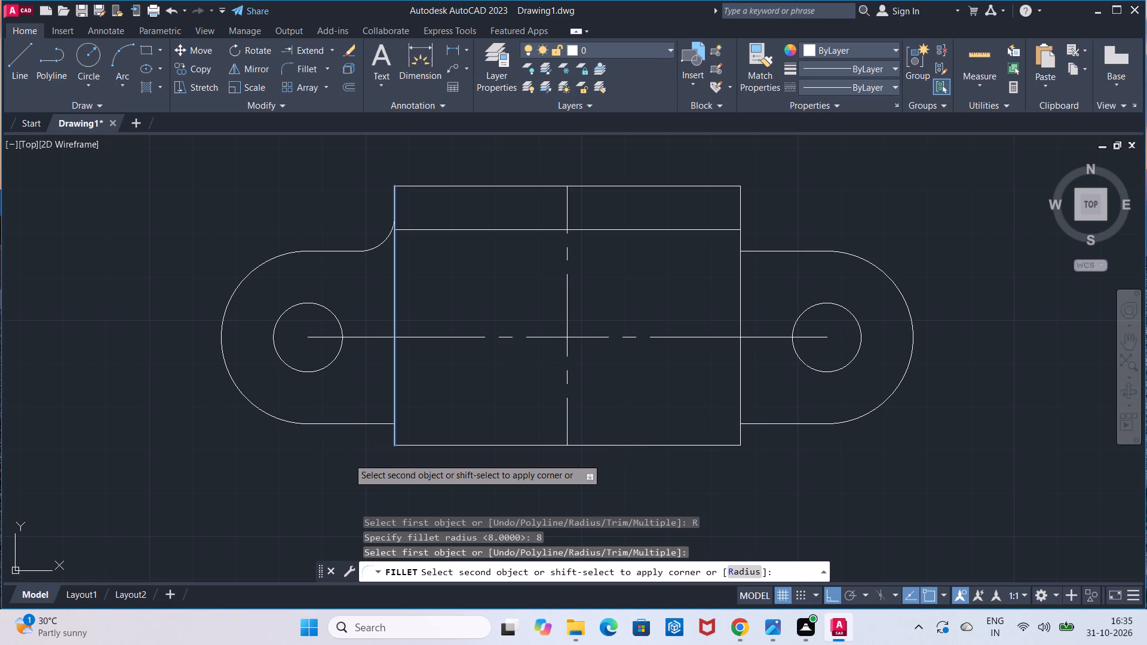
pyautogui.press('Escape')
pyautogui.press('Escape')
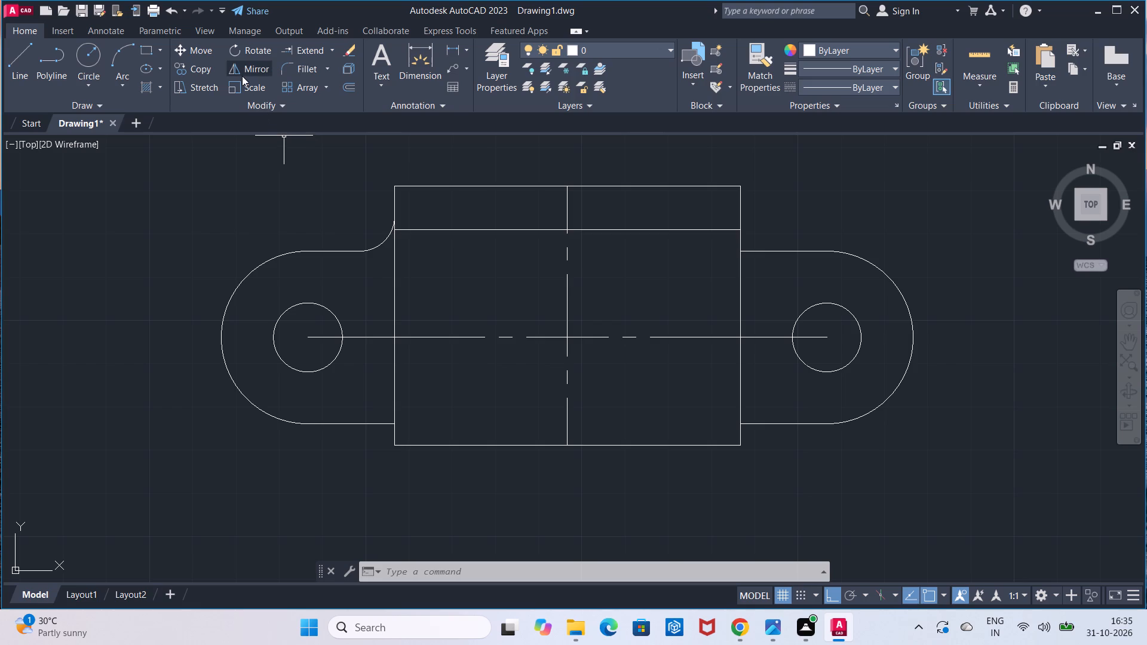
# Draw a radius 8 circle tangent to the rectangle's left edge and the left lug's lower line.
pyautogui.click(94, 81)
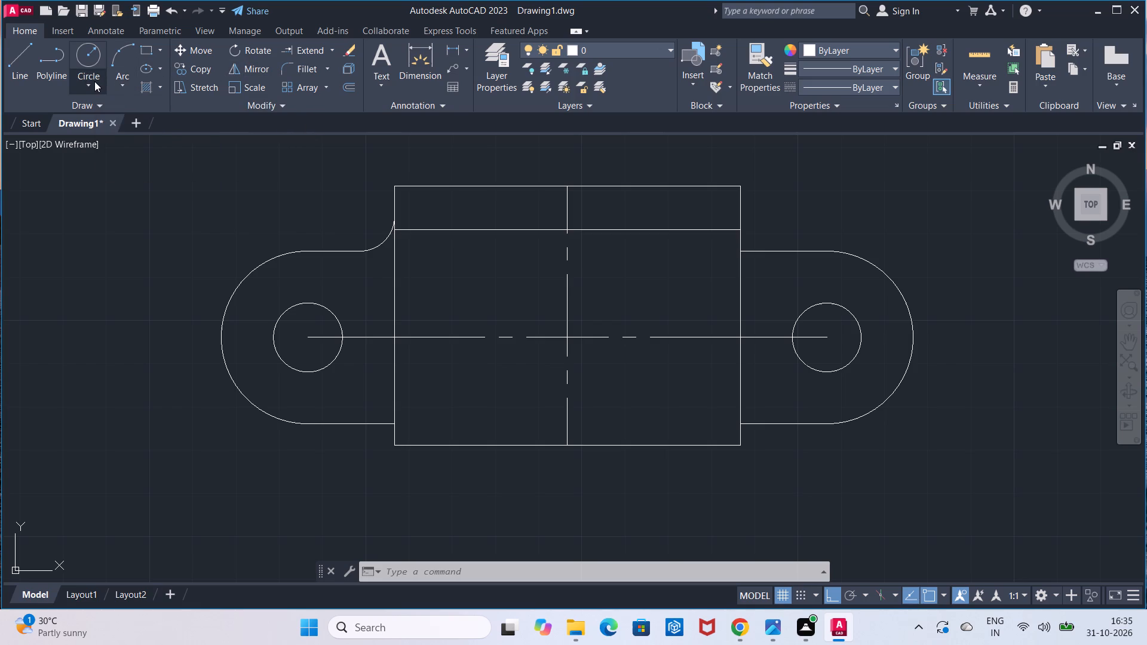
pyautogui.click(161, 244)
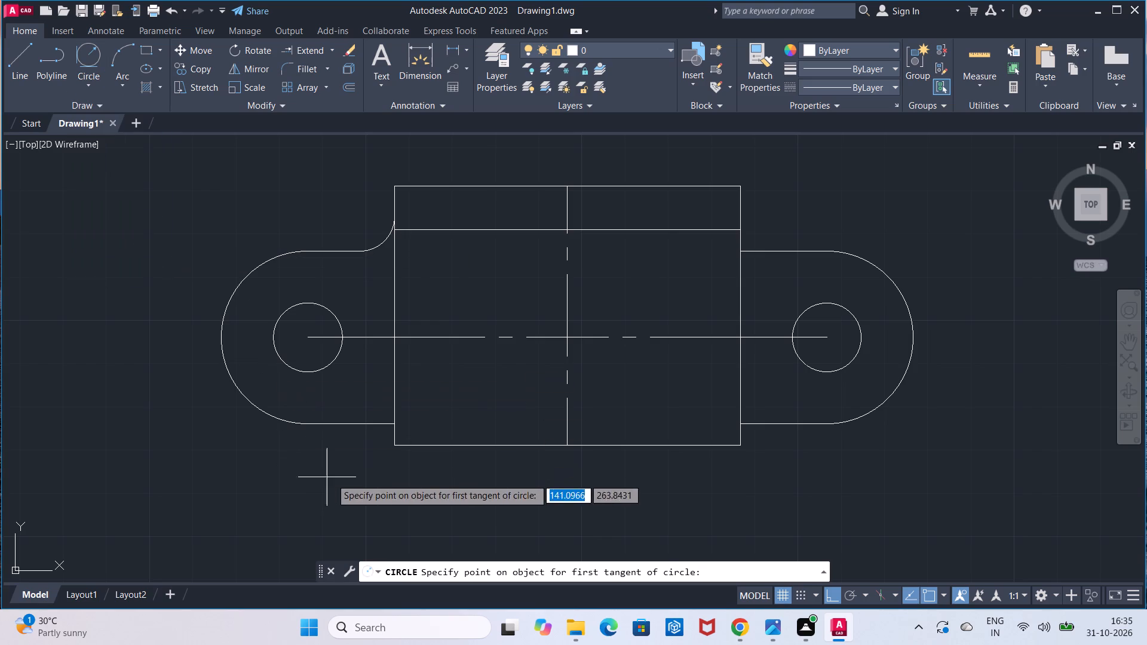
pyautogui.click(393, 441)
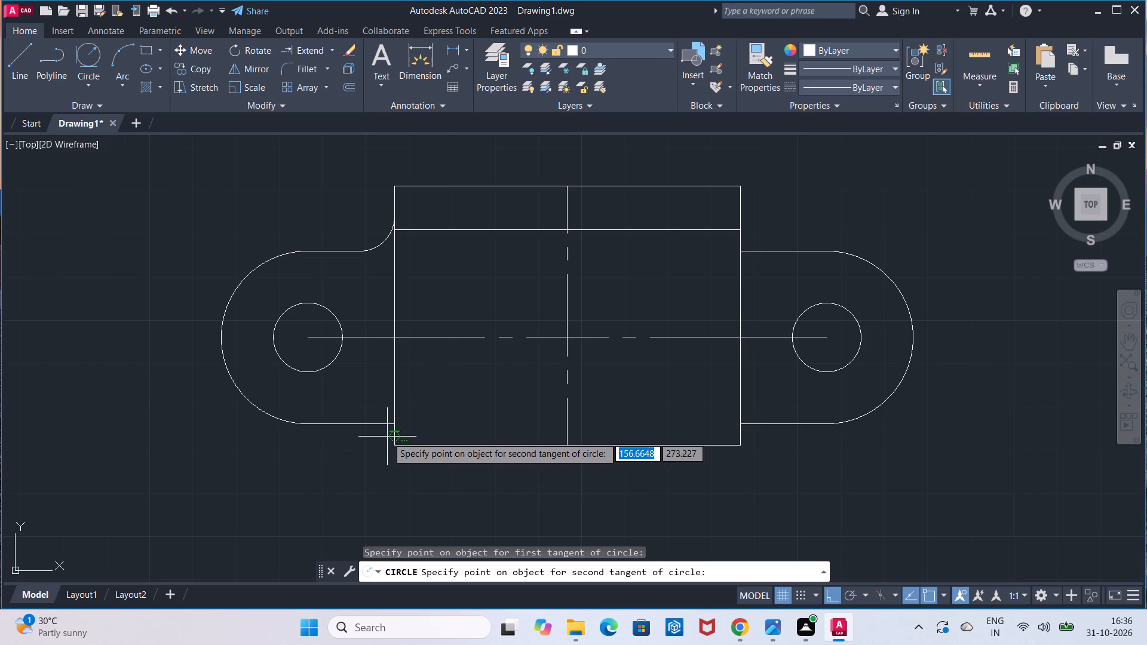
pyautogui.click(382, 425)
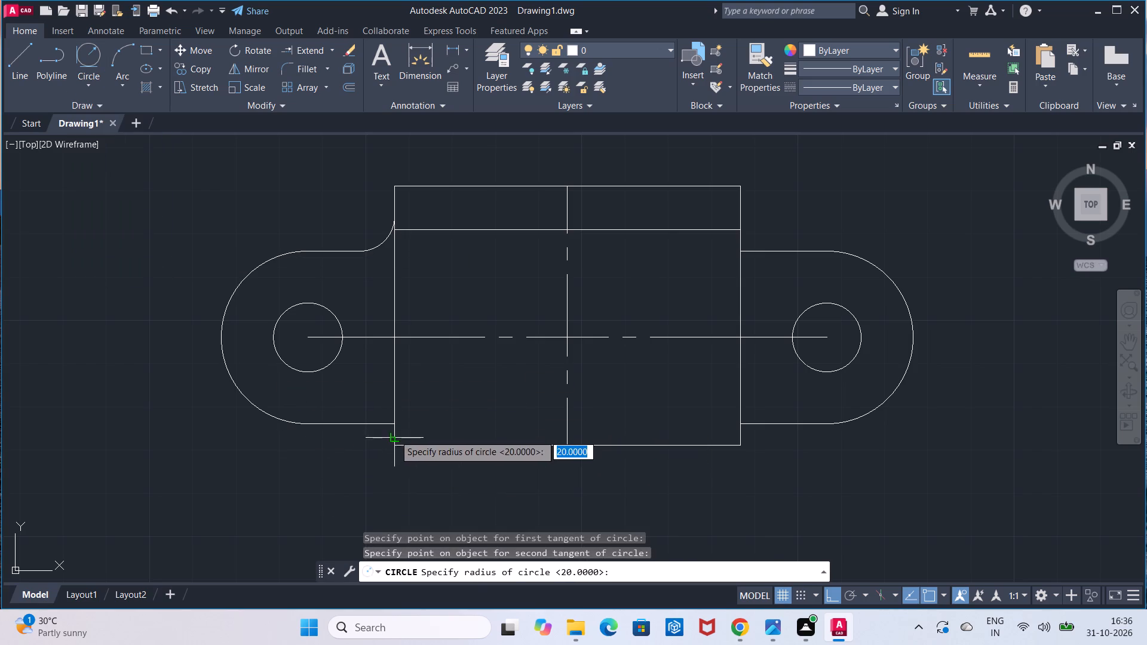
pyautogui.click(626, 579)
pyautogui.press('8')
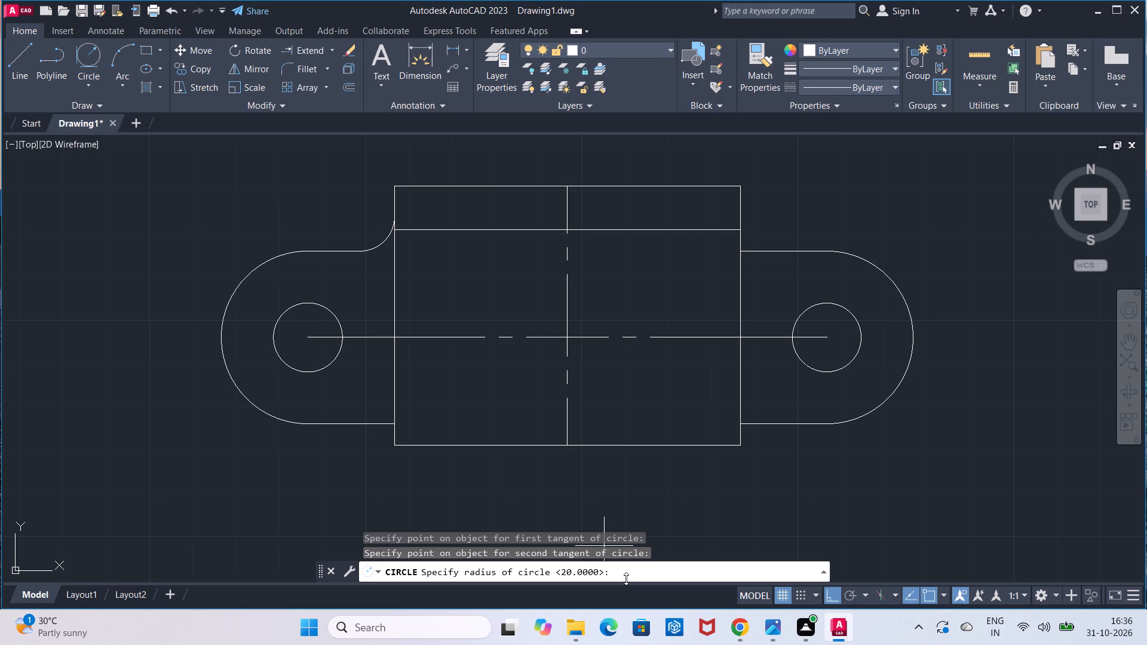
pyautogui.press('Return')
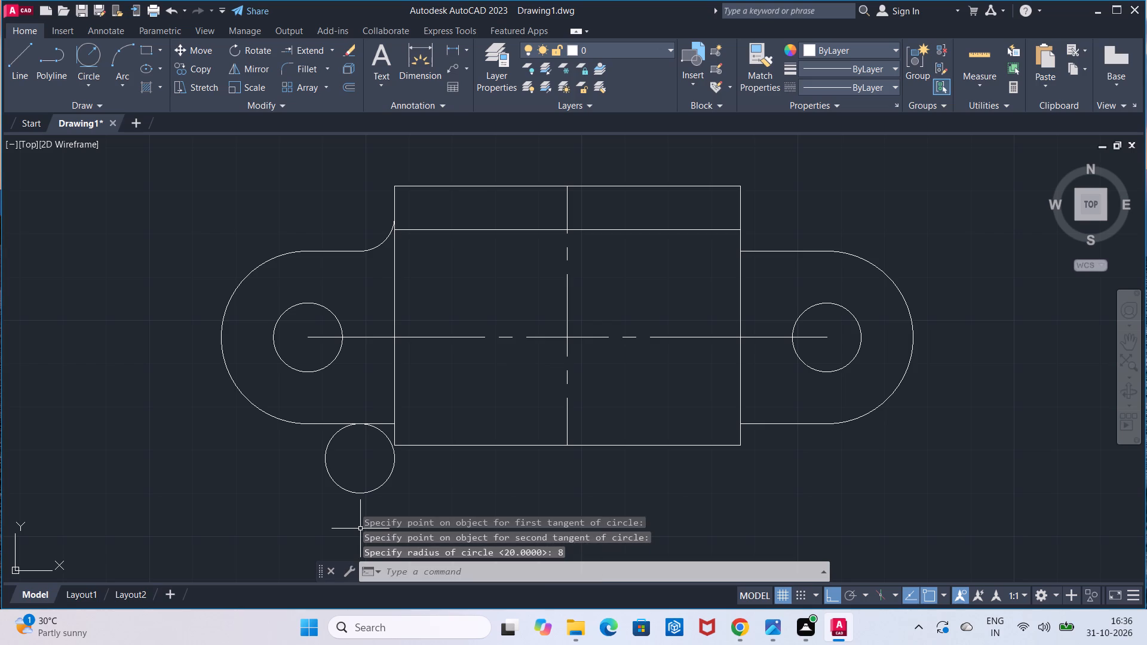
# Move the radius 8 circle slightly toward the rectangle so its edge passes through the rectangle's lower-left corner.
pyautogui.scroll(1, 360, 529)
pyautogui.scroll(-1, 360, 529)
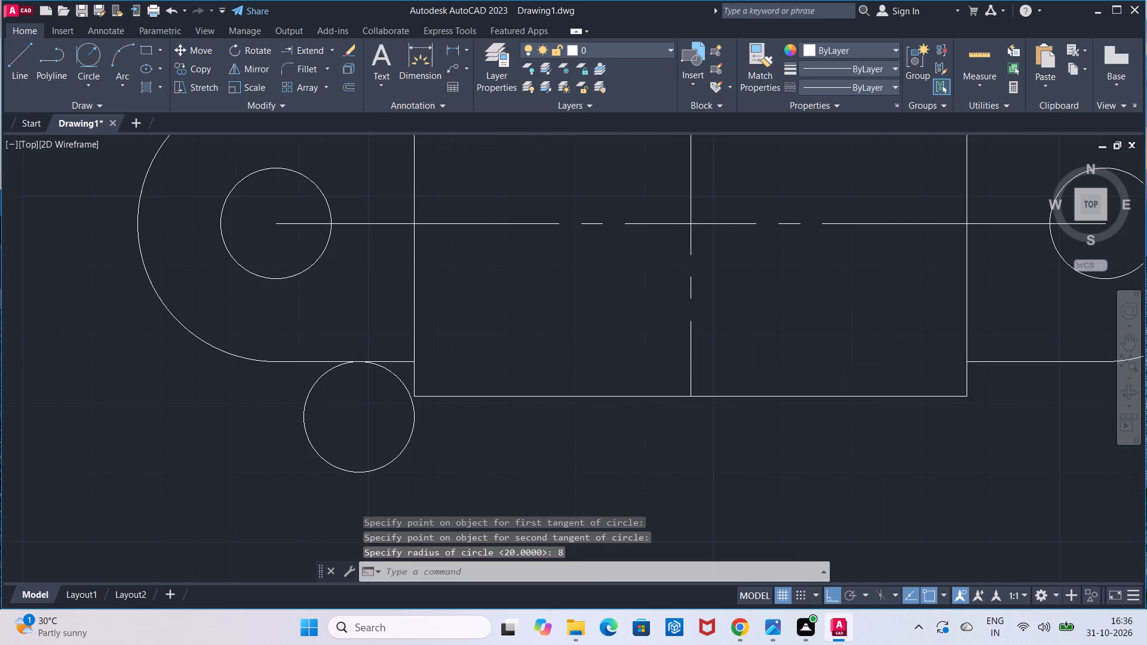
pyautogui.scroll(1, 359, 480)
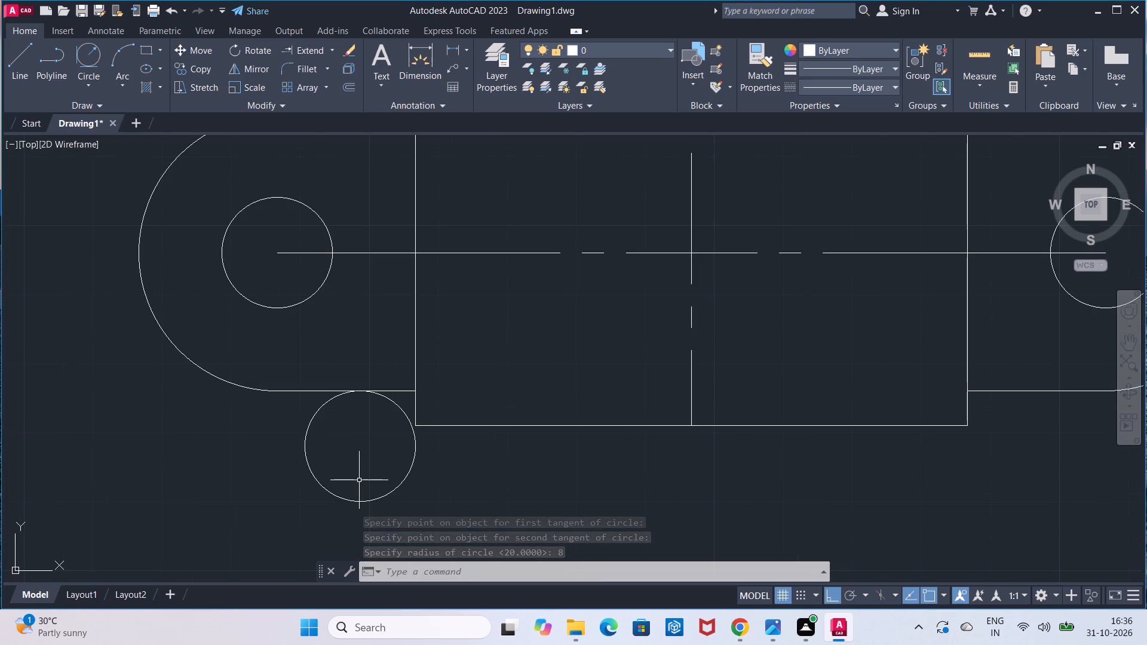
pyautogui.scroll(1, 359, 480)
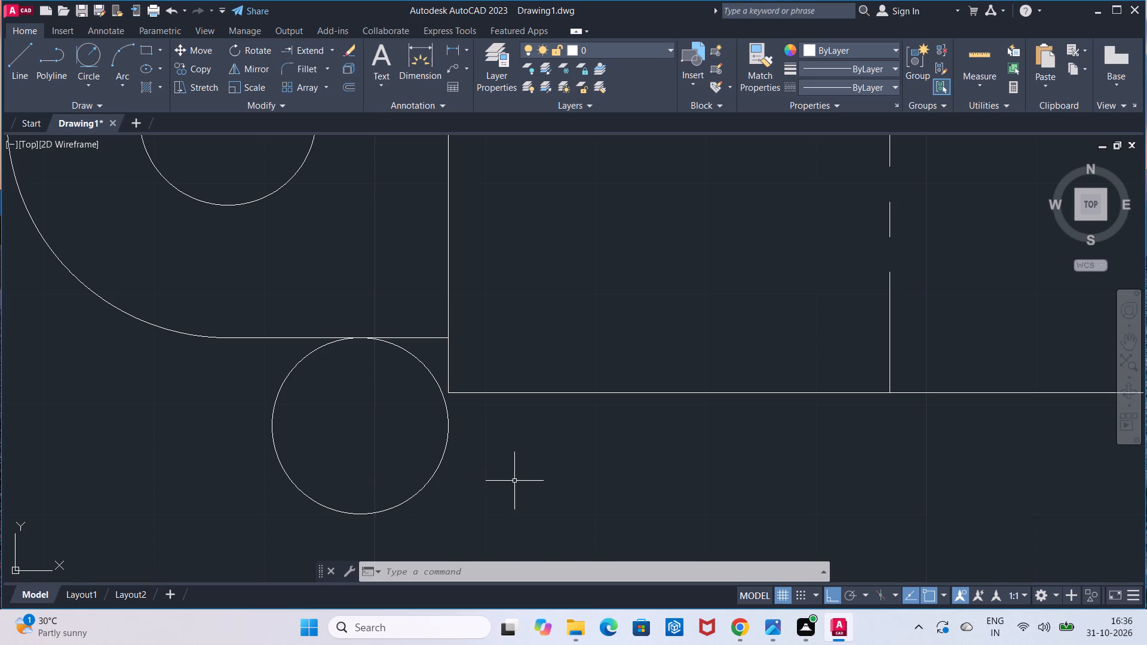
pyautogui.click(192, 53)
pyautogui.click(449, 423)
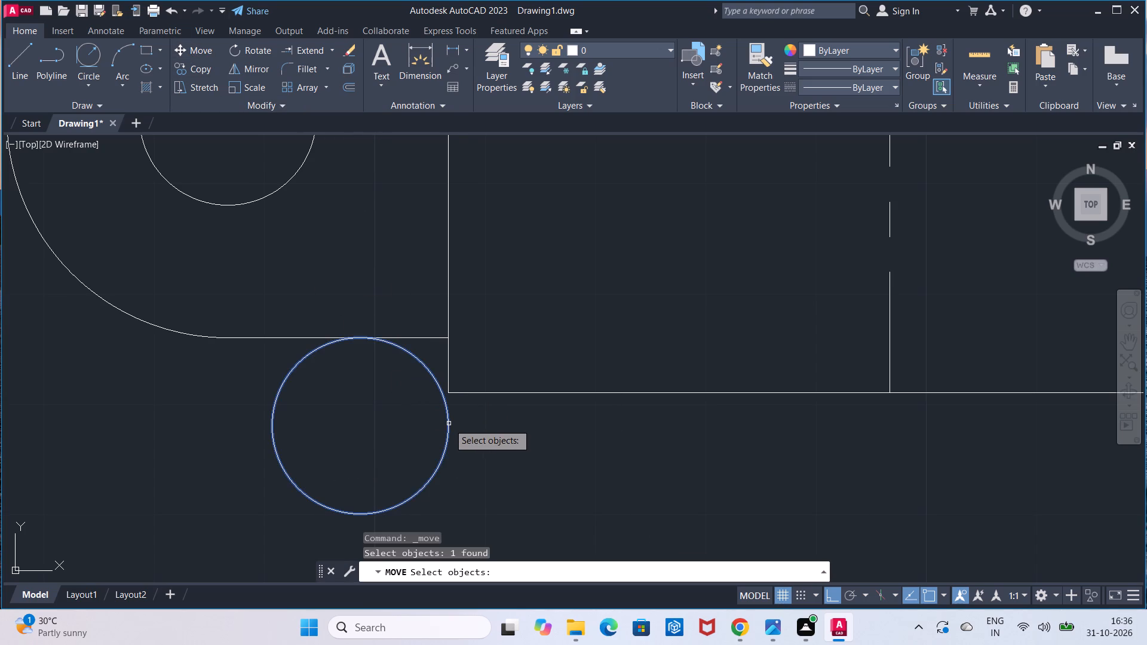
pyautogui.press('Return')
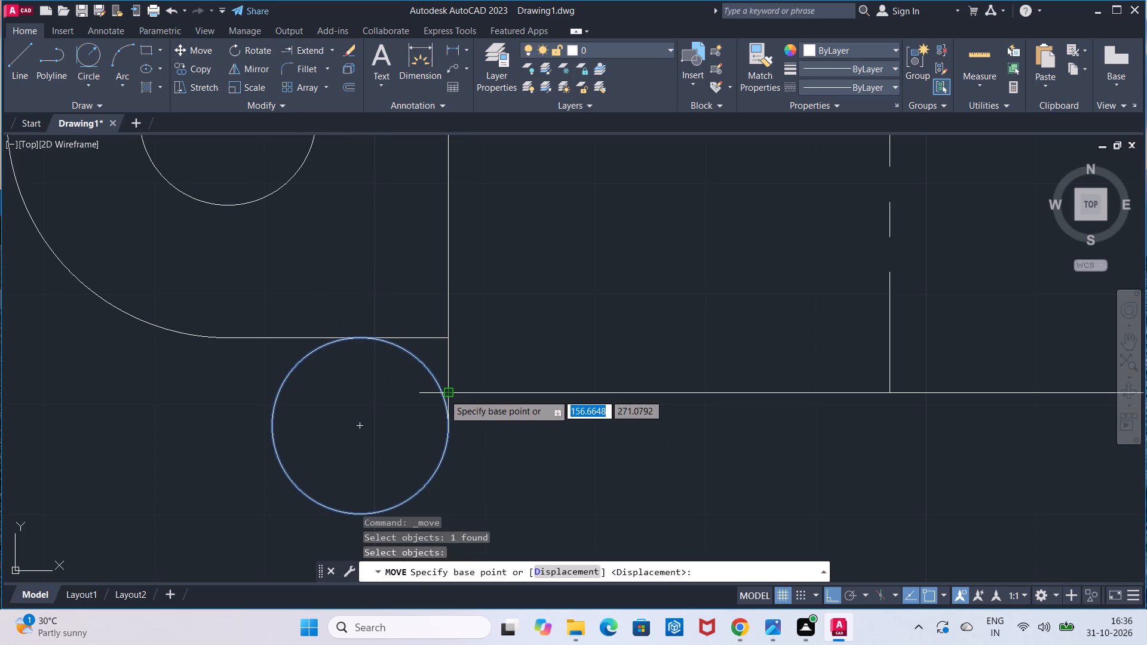
pyautogui.click(439, 392)
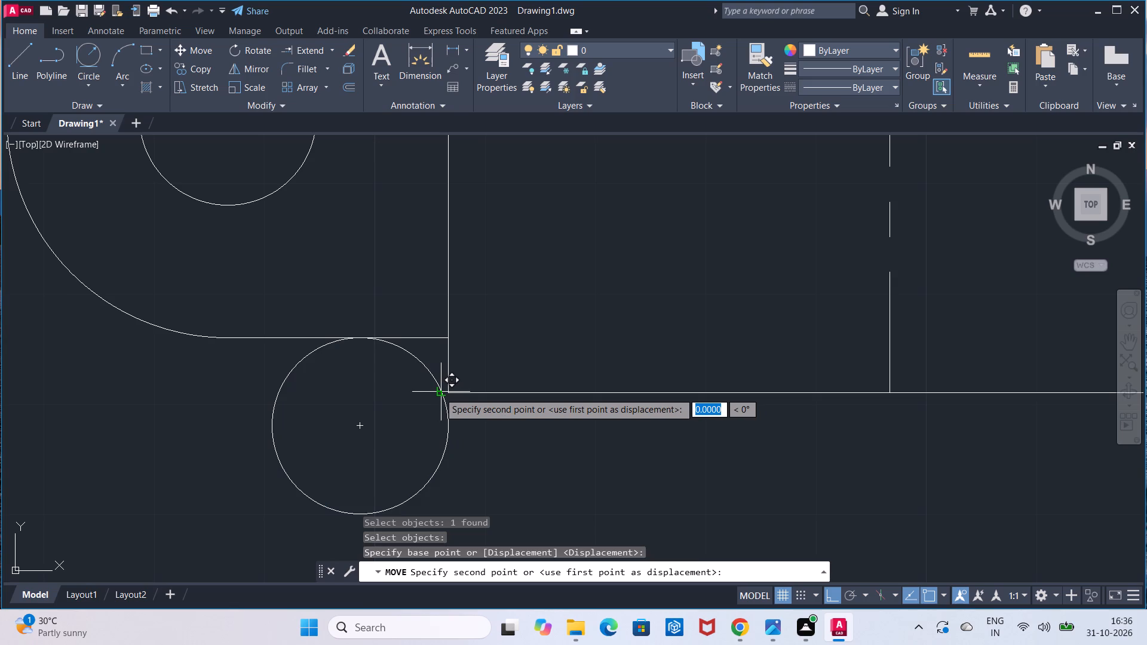
pyautogui.click(446, 390)
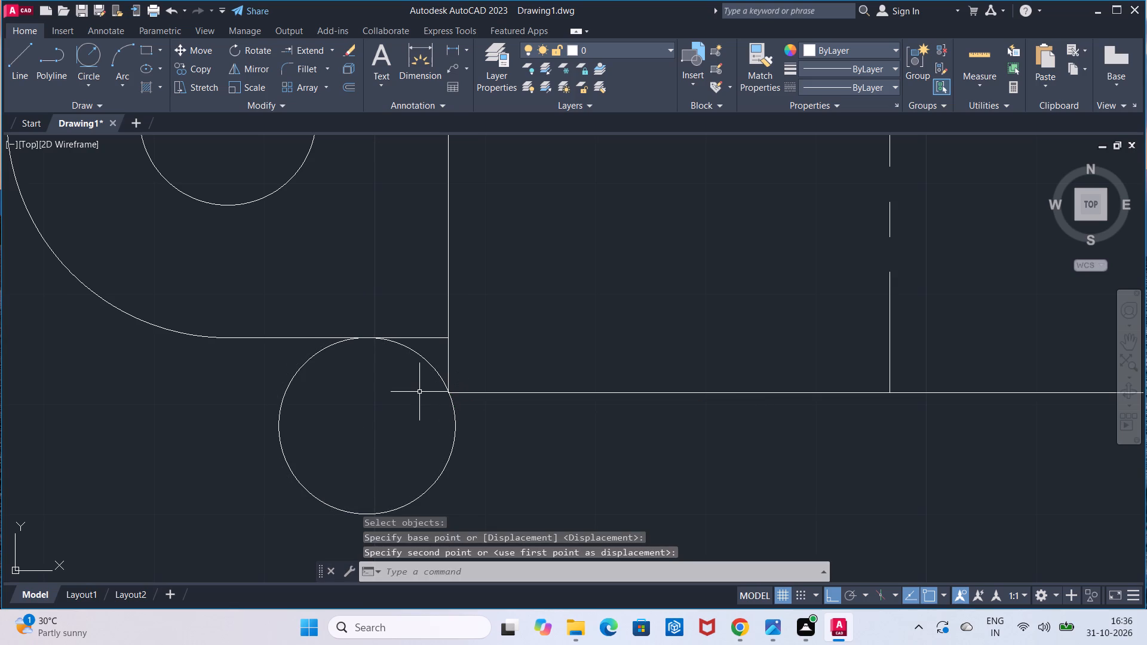
# Trim the radius 8 circle to the arc joining the left lug to the rectangle's corner, and trim the lug's lower line beyond it.
pyautogui.scroll(-2, 400, 288)
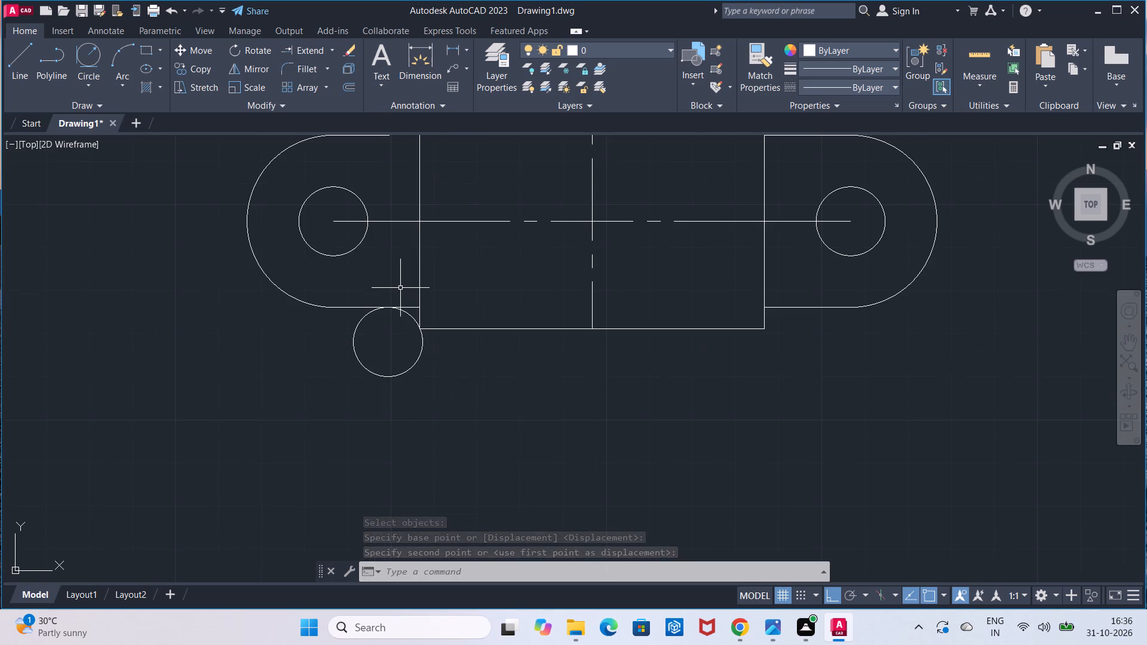
pyautogui.scroll(-1, 400, 288)
pyautogui.middleClick(400, 288)
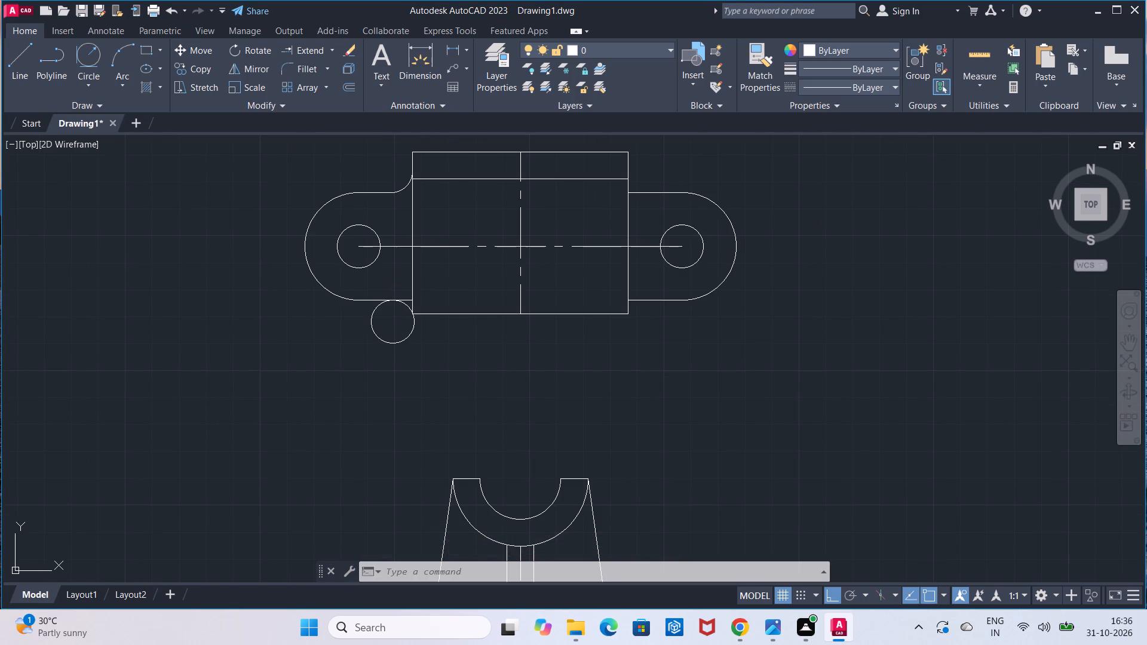
pyautogui.click(335, 50)
pyautogui.click(335, 70)
pyautogui.scroll(1, 412, 285)
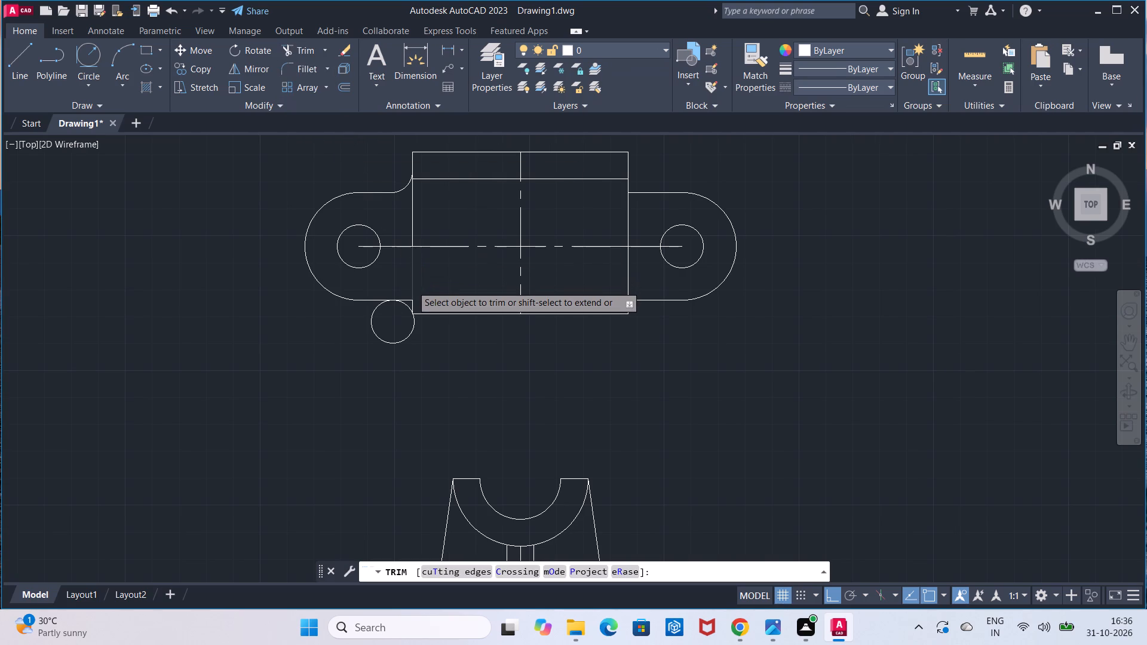
pyautogui.scroll(2, 412, 285)
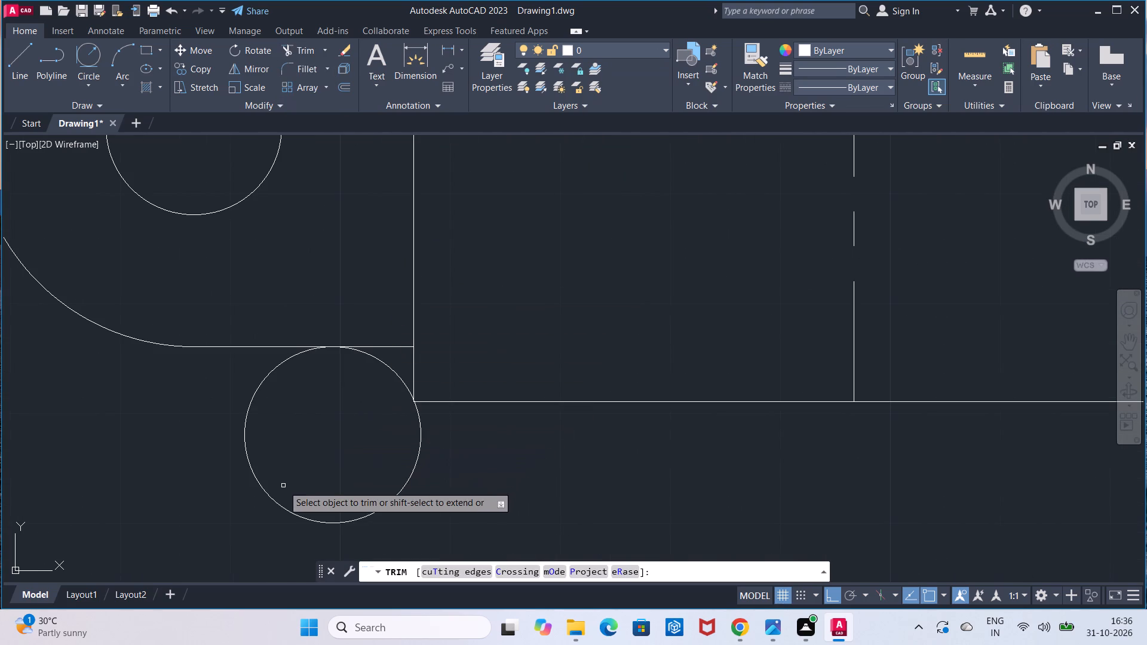
pyautogui.click(274, 500)
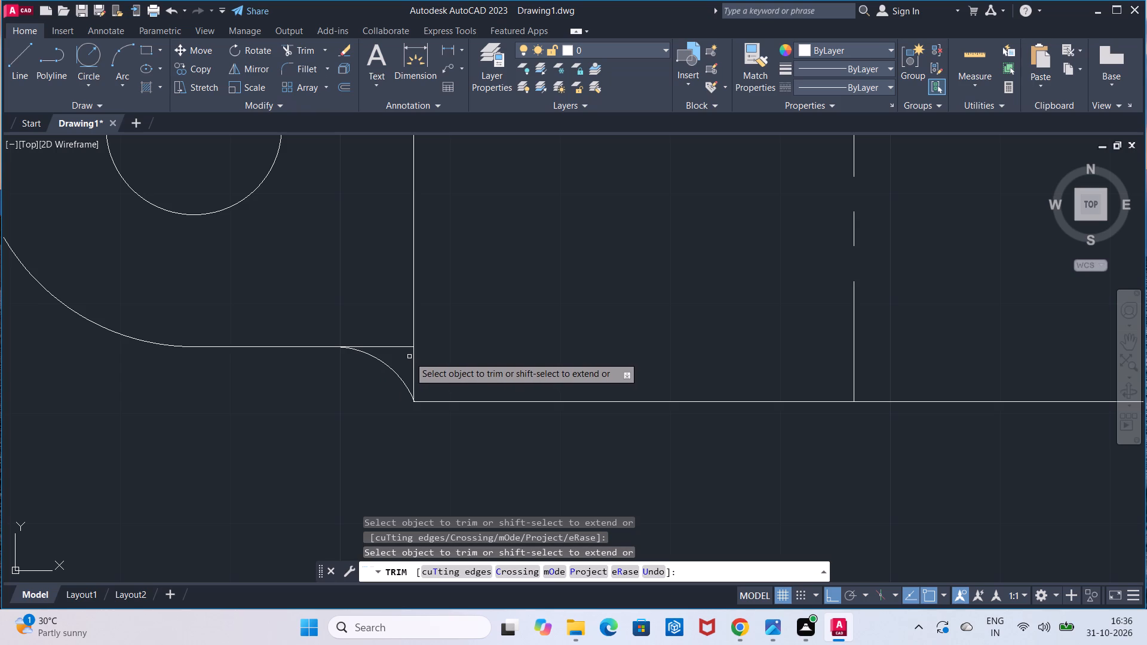
pyautogui.click(398, 349)
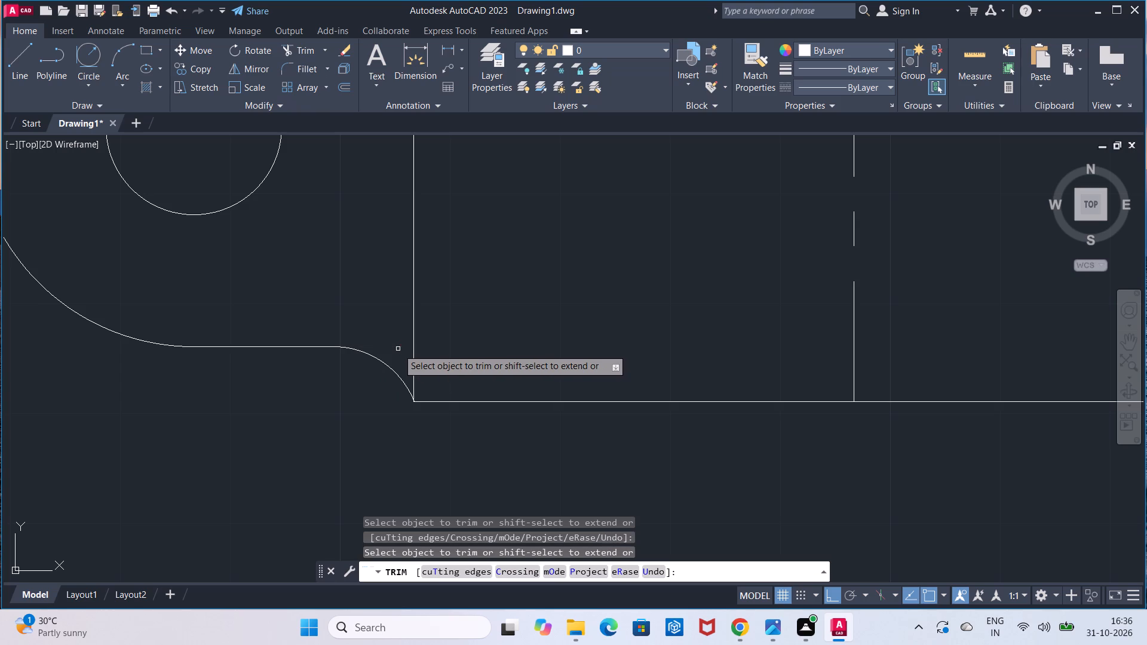
pyautogui.scroll(-3, 398, 349)
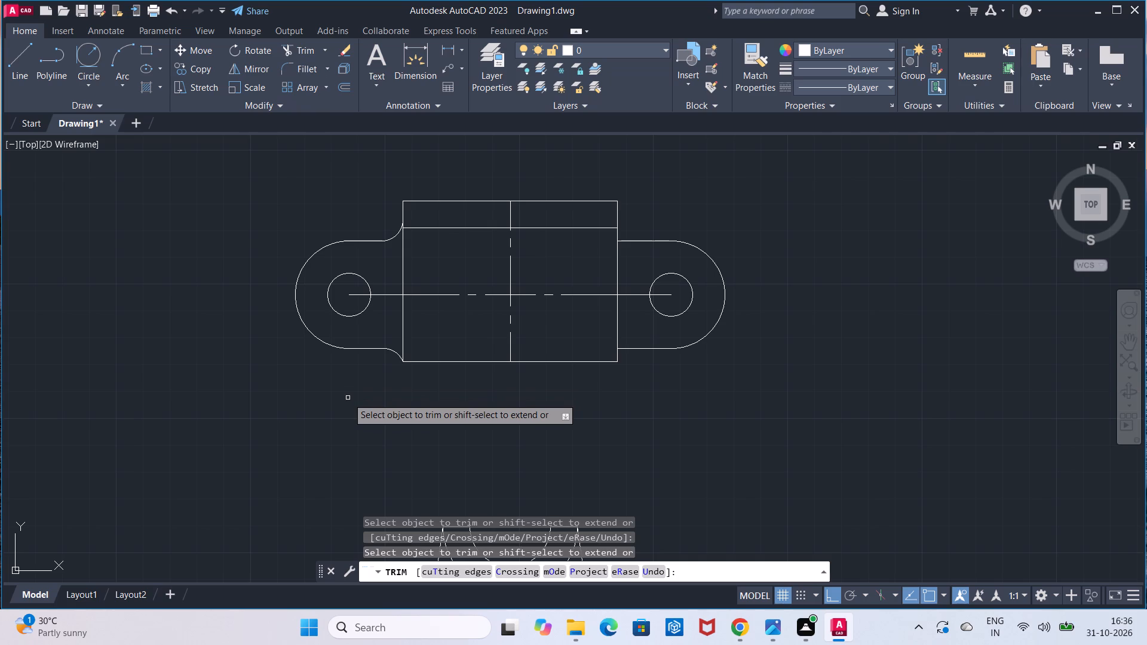
pyautogui.press('Escape')
# Delete the fillet arc between the left lug's upper line and the rectangle's left edge.
pyautogui.scroll(1, 409, 265)
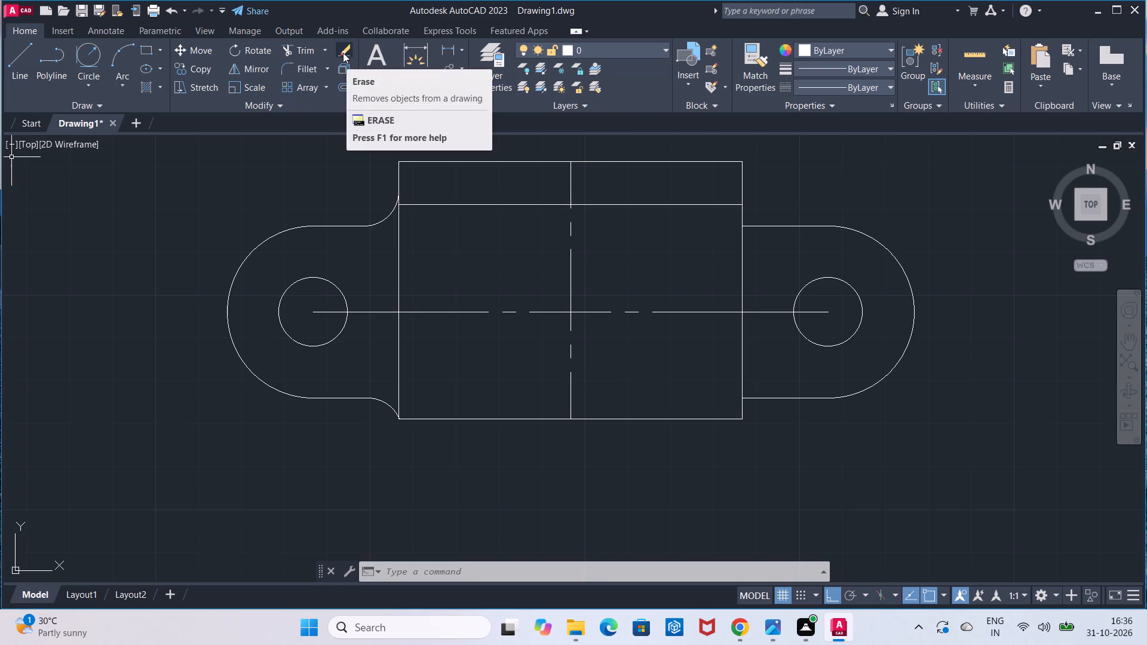
pyautogui.click(388, 219)
pyautogui.press('Delete')
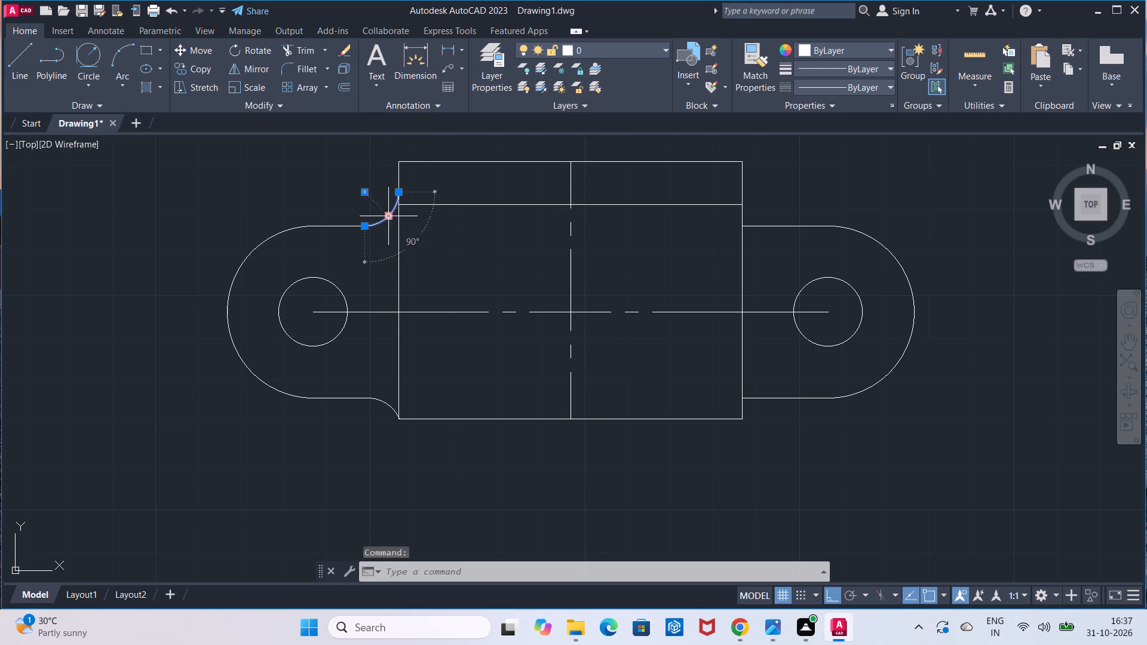
pyautogui.press('Delete')
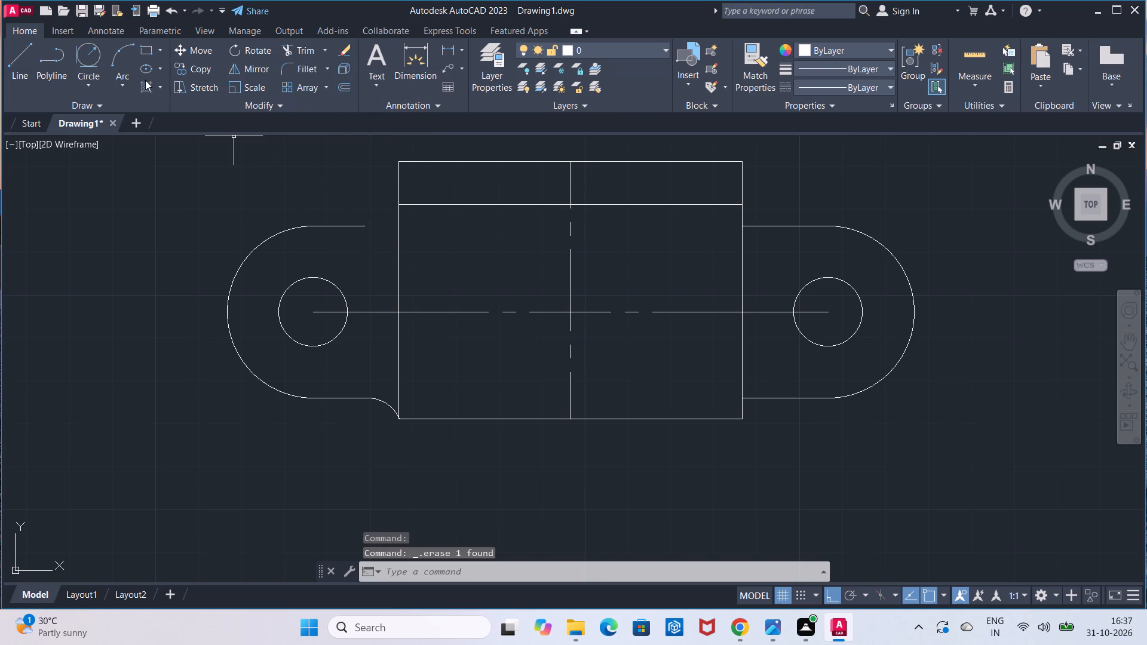
# Extend the left lug's upper line to the rectangle's left edge.
pyautogui.click(323, 48)
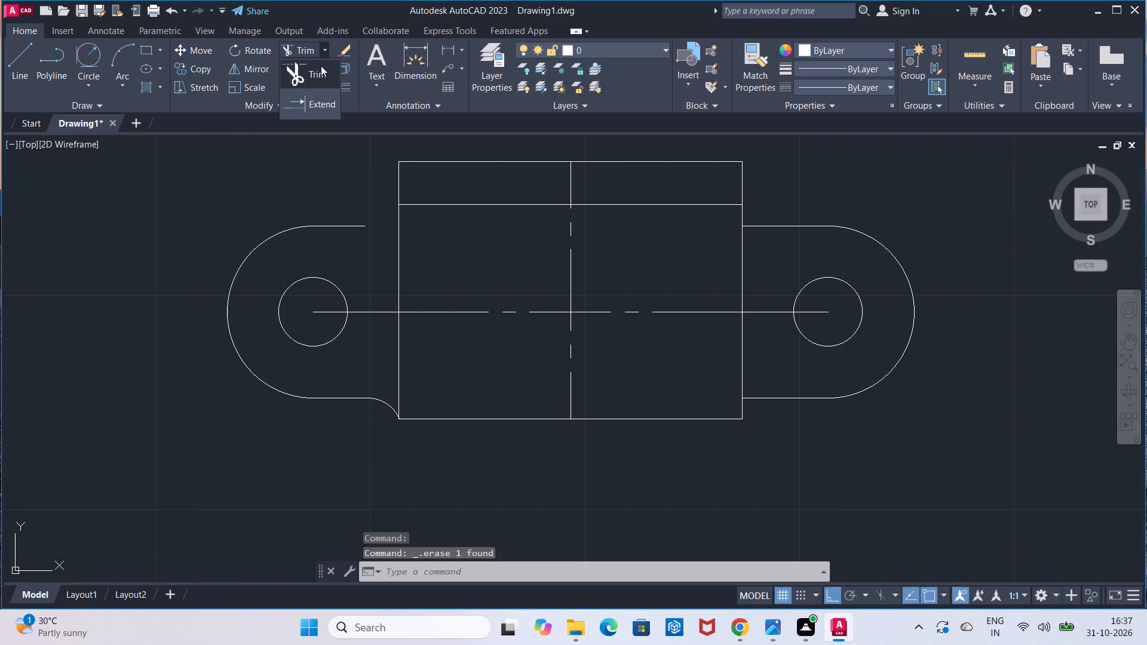
pyautogui.click(318, 102)
pyautogui.click(363, 226)
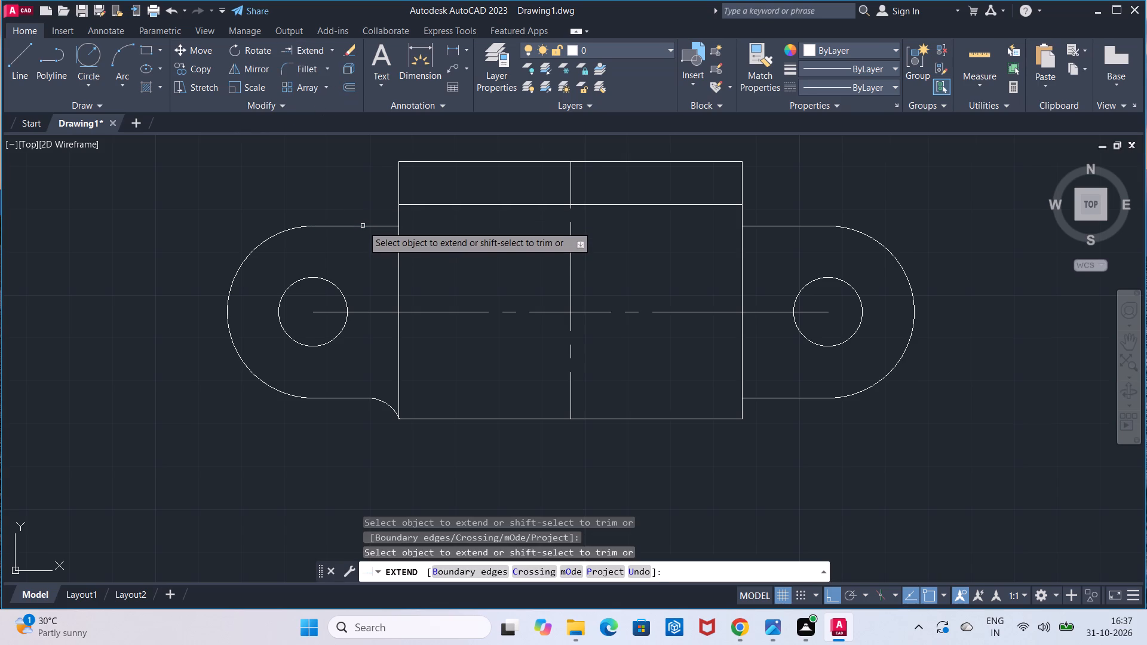
# Draw a radius 8 circle tangent to the left lug's upper line and the rectangle's left edge.
pyautogui.press('Escape')
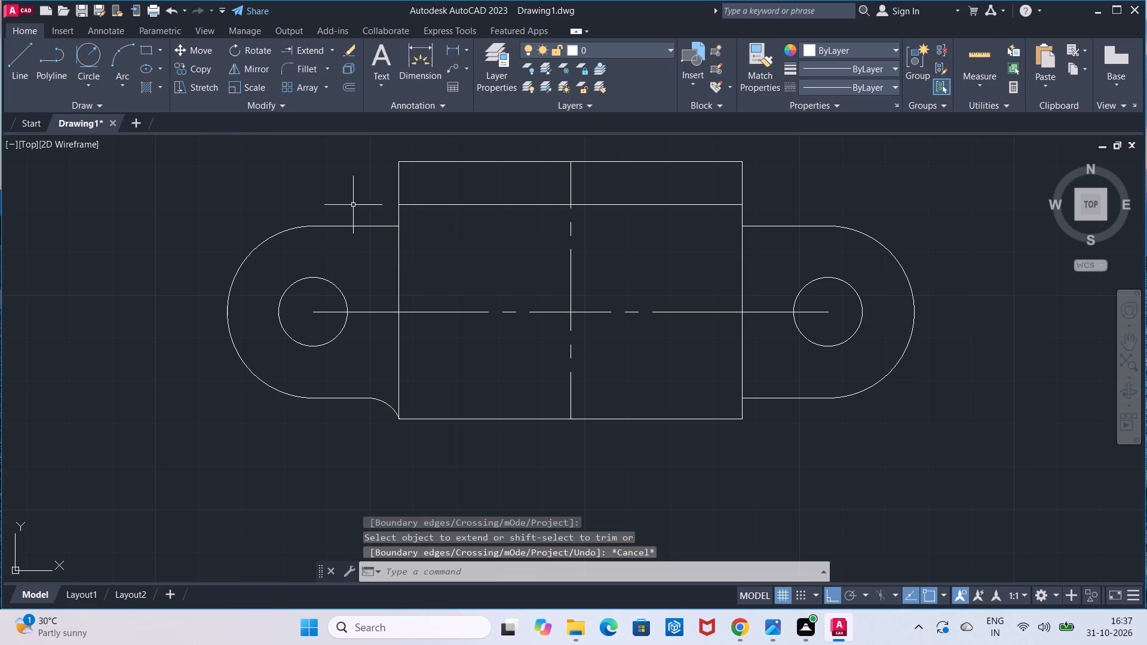
pyautogui.click(88, 56)
pyautogui.click(373, 227)
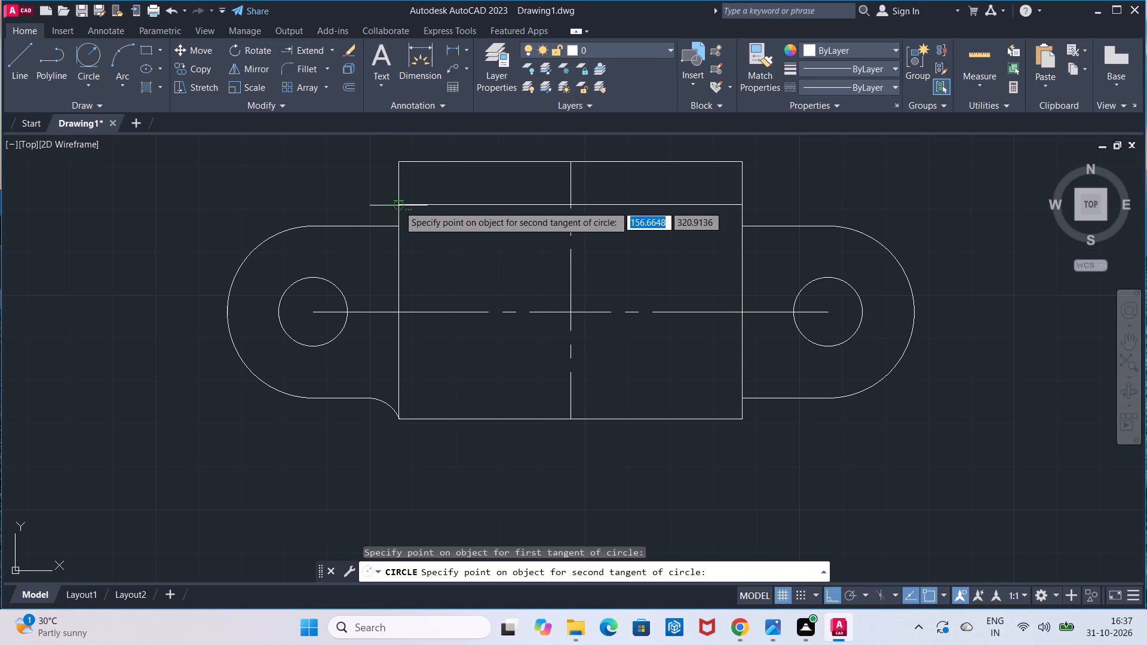
pyautogui.click(398, 205)
pyautogui.click(640, 568)
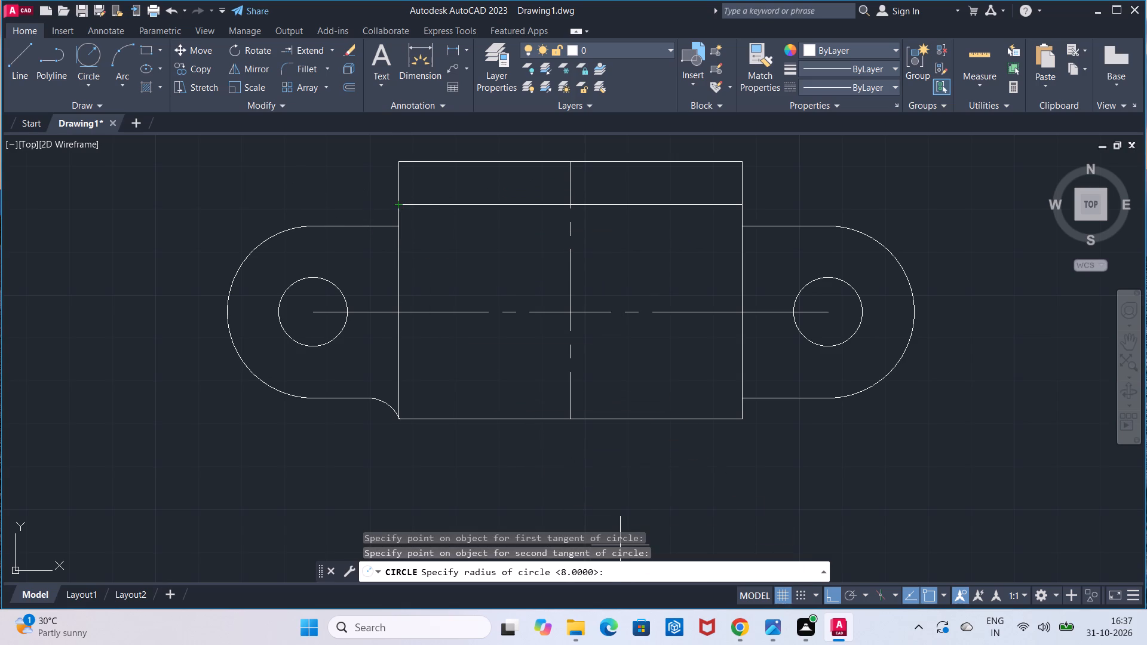
pyautogui.press('8')
pyautogui.press('Return')
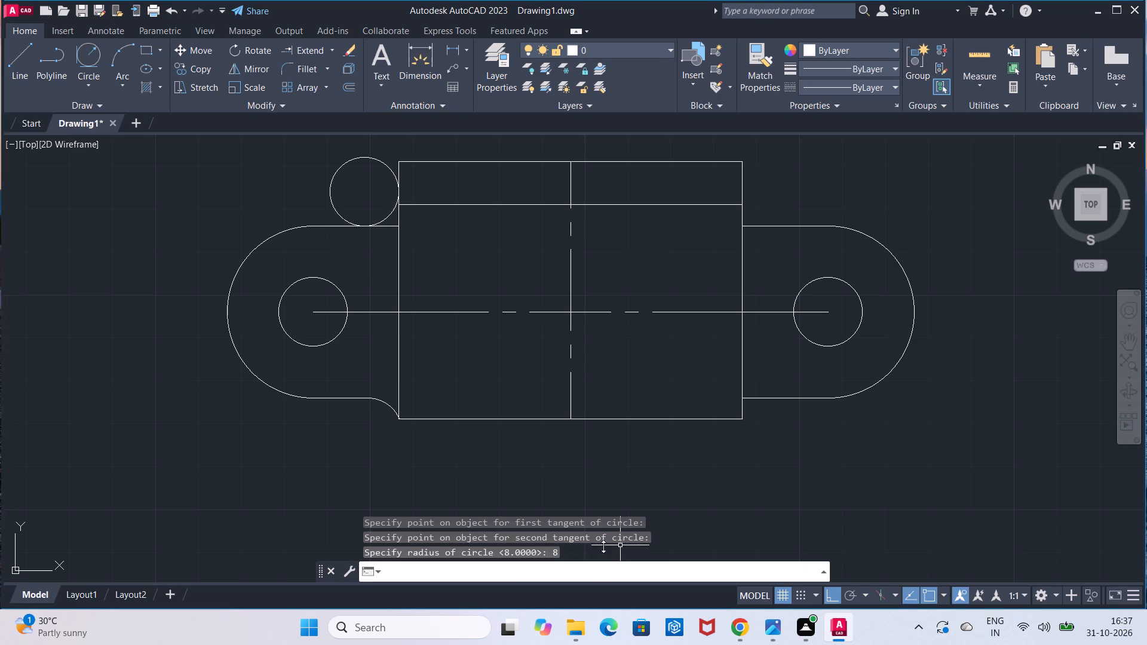
# Trim the radius 8 circle to the arc joining the left lug to the rectangle, and trim the lug's upper line beyond it.
pyautogui.scroll(1, 473, 365)
pyautogui.scroll(-1, 473, 364)
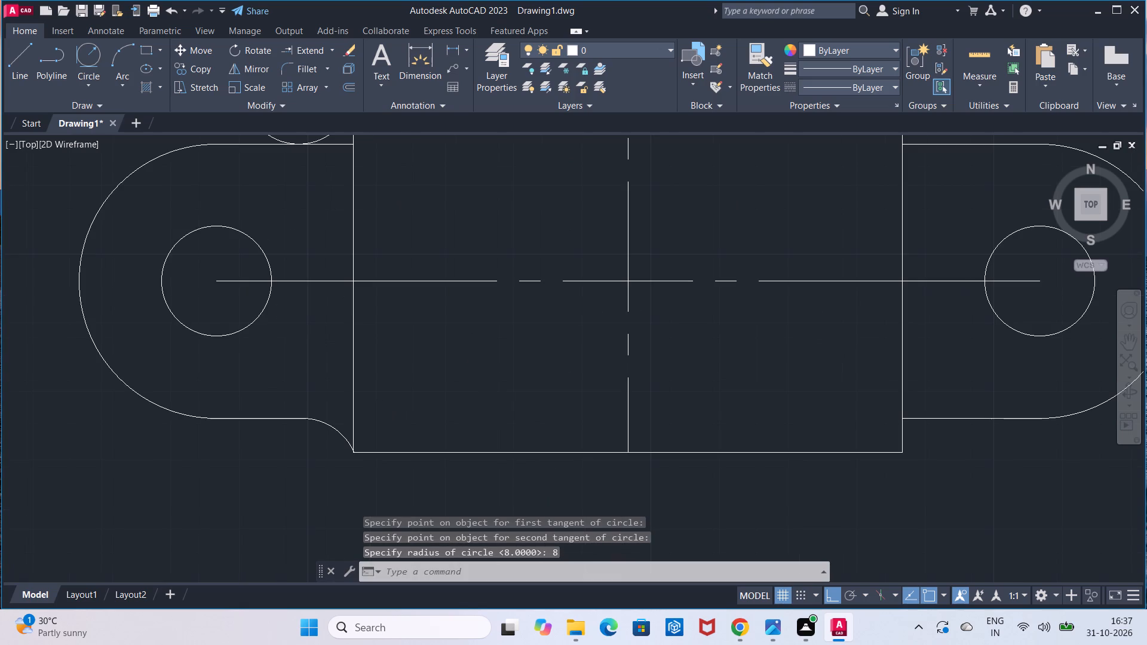
pyautogui.moveTo(473, 364); pyautogui.dragTo(475, 400, button='middle')
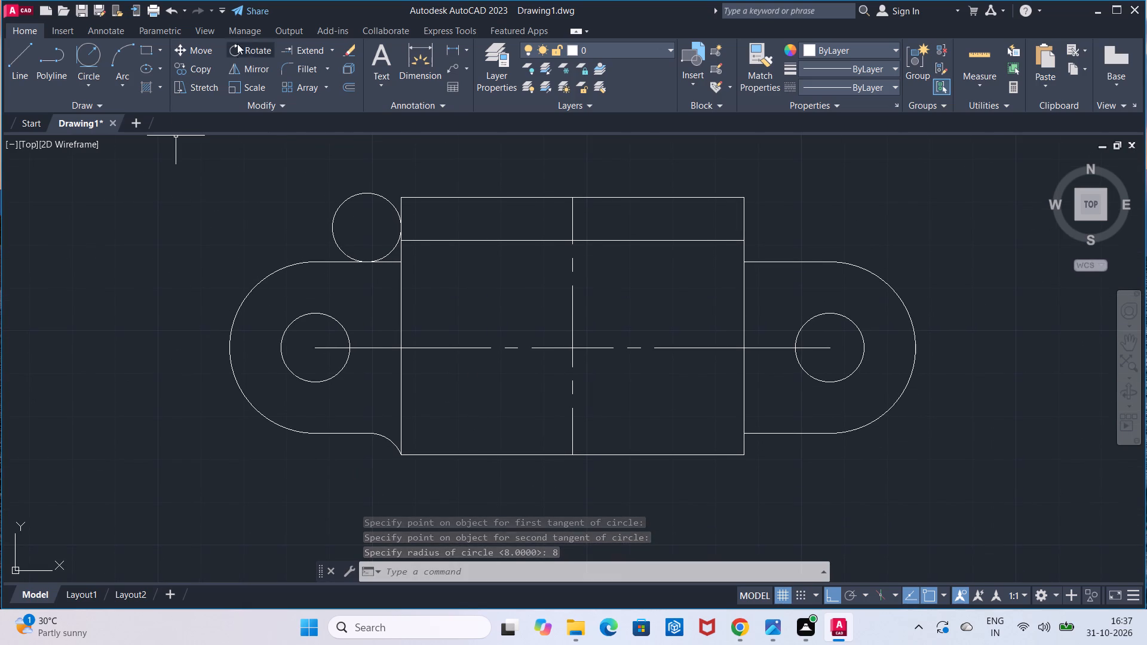
pyautogui.click(333, 49)
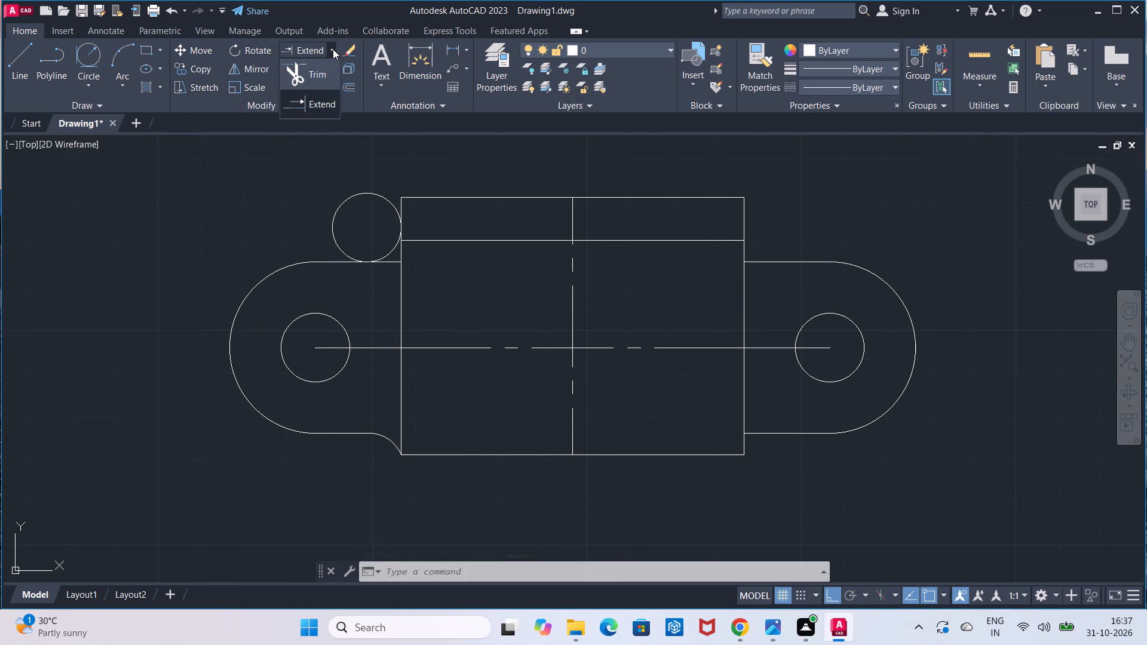
pyautogui.click(327, 81)
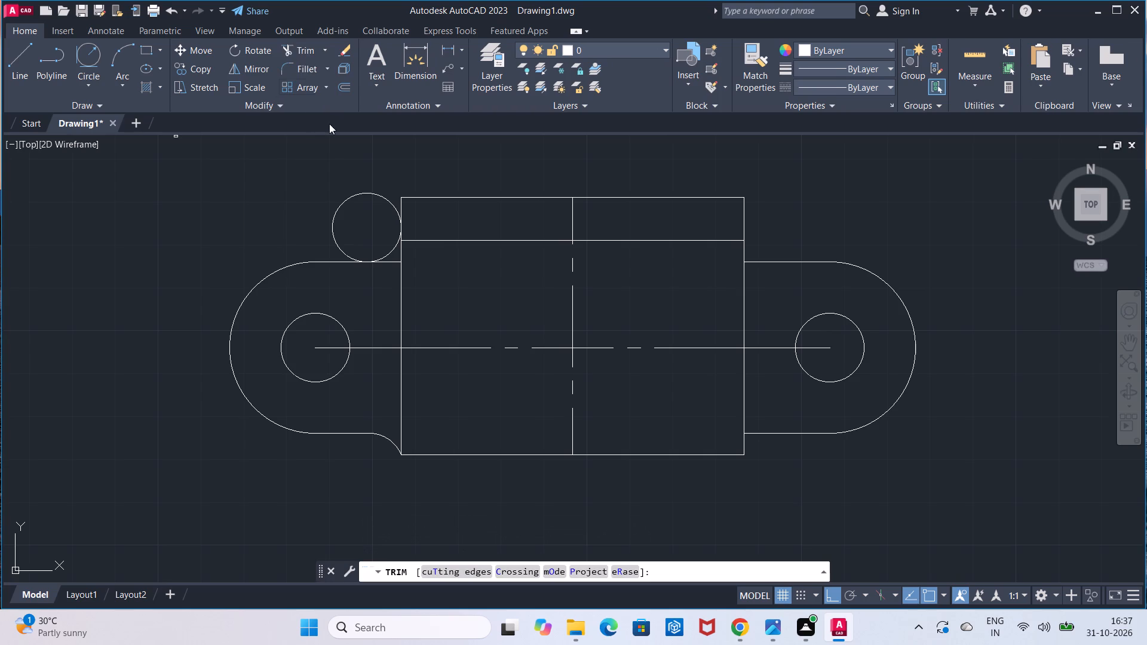
pyautogui.click(349, 195)
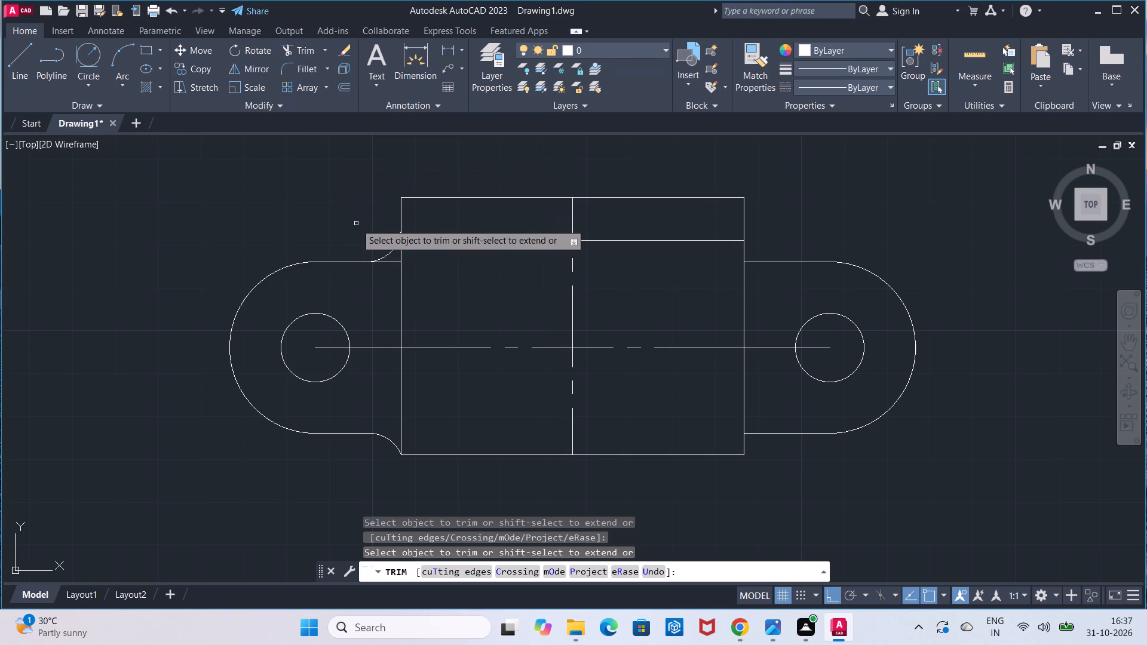
pyautogui.click(391, 263)
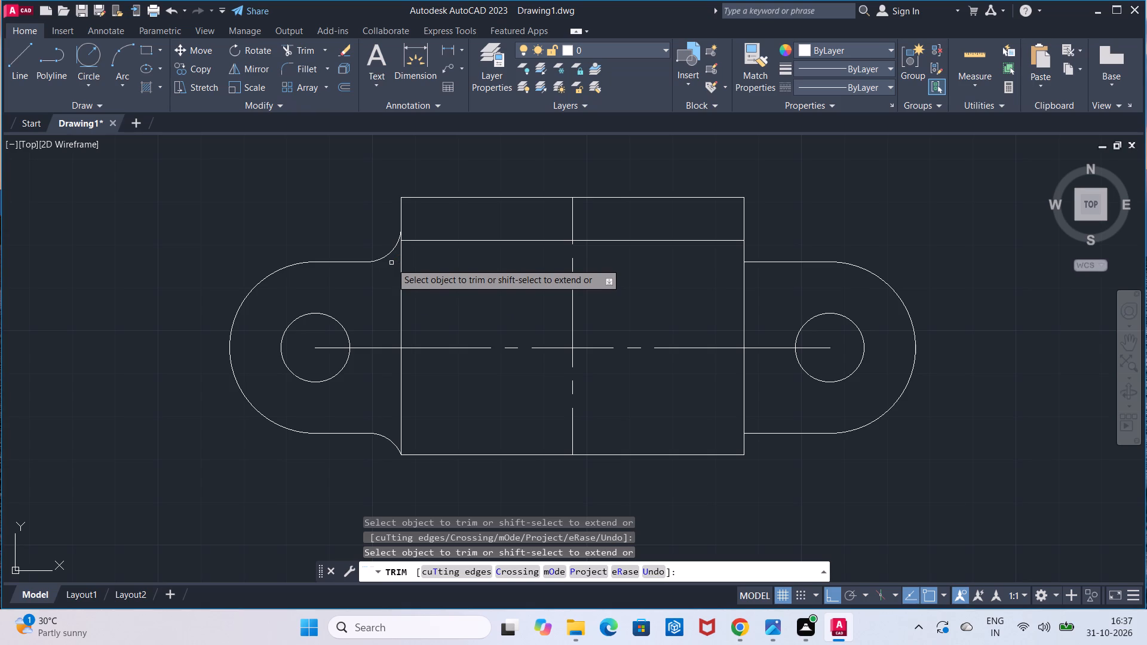
pyautogui.press('Escape')
# Fillet the right lug's upper line with the rectangle's right edge at radius 8.
pyautogui.scroll(-1, 391, 263)
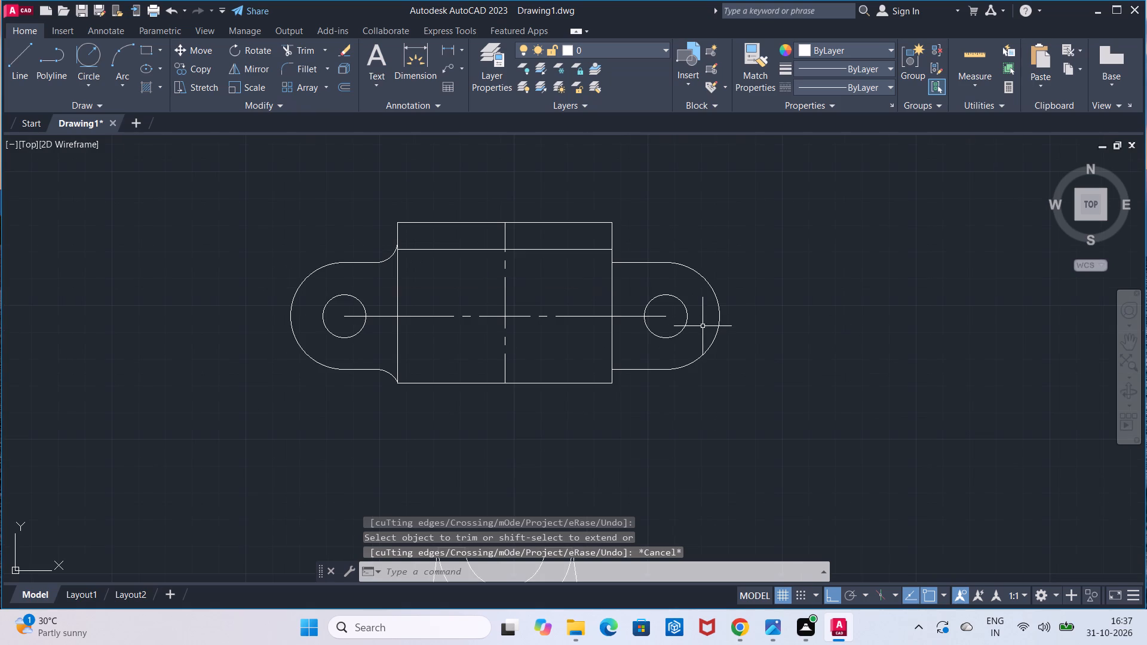
pyautogui.scroll(1, 663, 311)
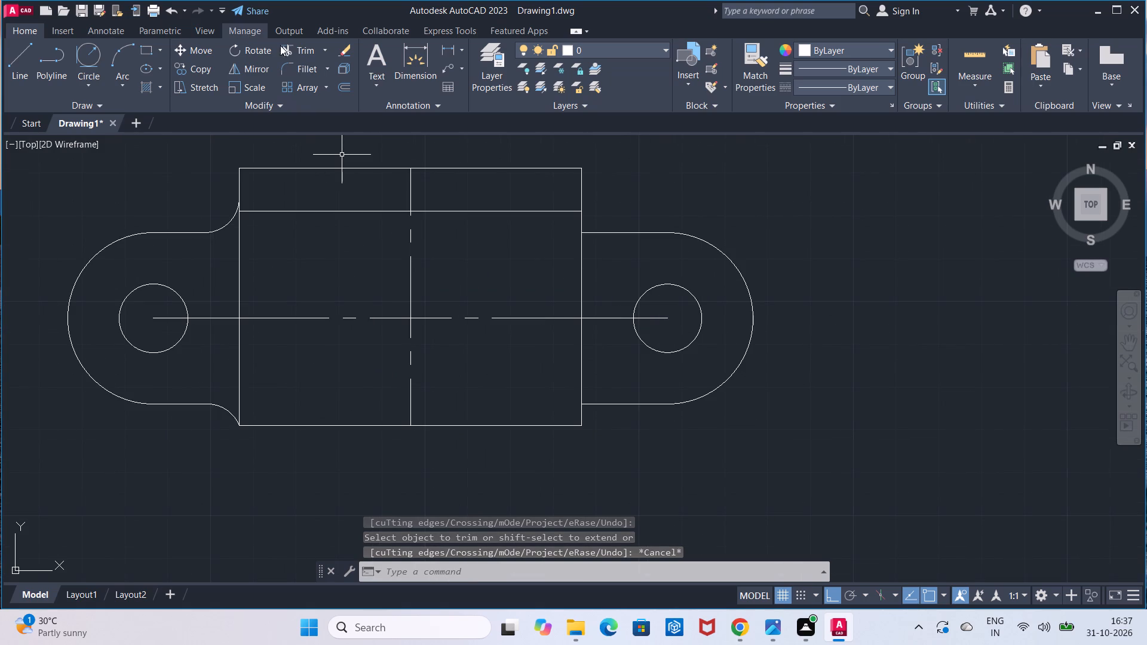
pyautogui.click(312, 67)
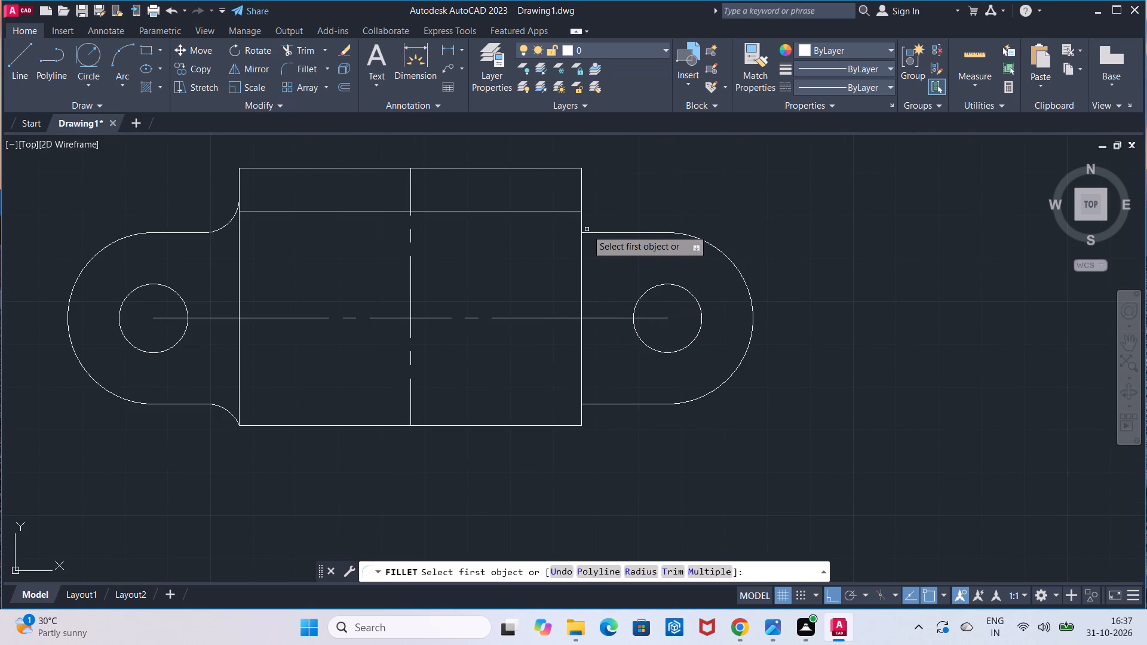
pyautogui.click(587, 234)
pyautogui.click(582, 230)
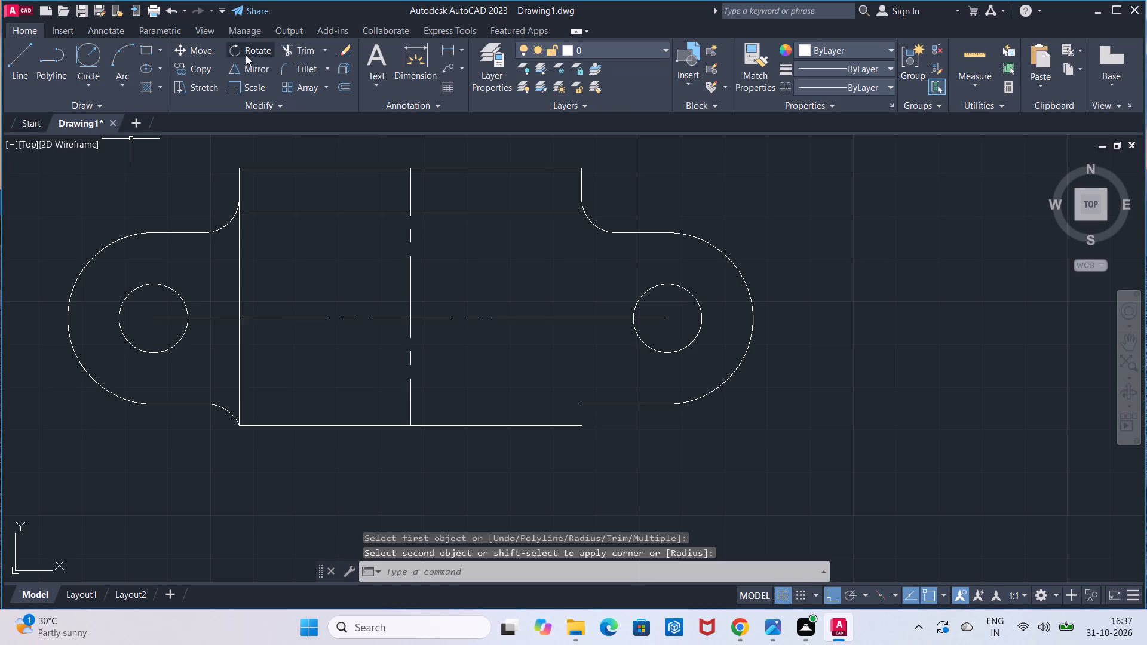
# Redraw the rectangle's missing right edge with a line from its lower-right corner up to the fillet arc's upper end.
pyautogui.click(10, 75)
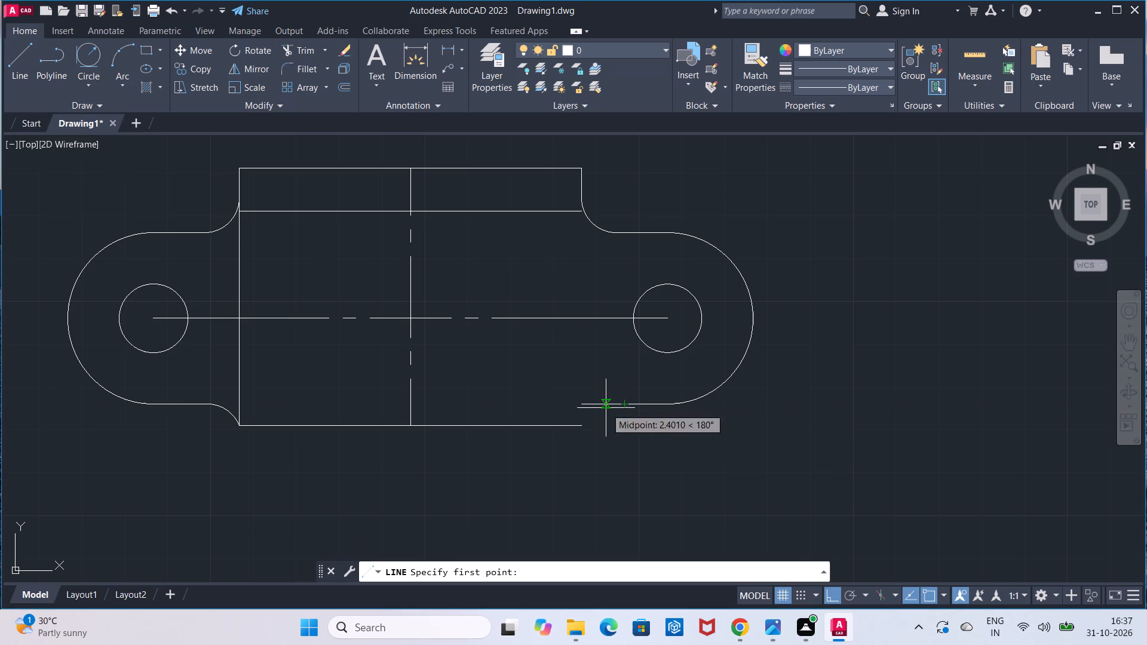
pyautogui.click(582, 425)
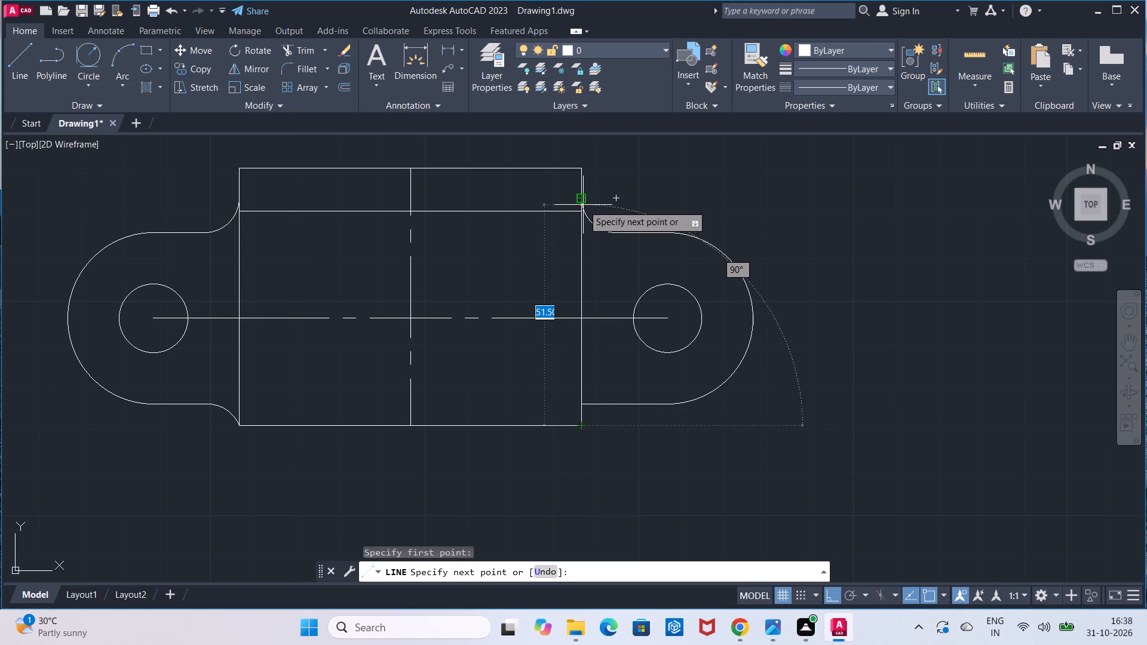
pyautogui.click(582, 205)
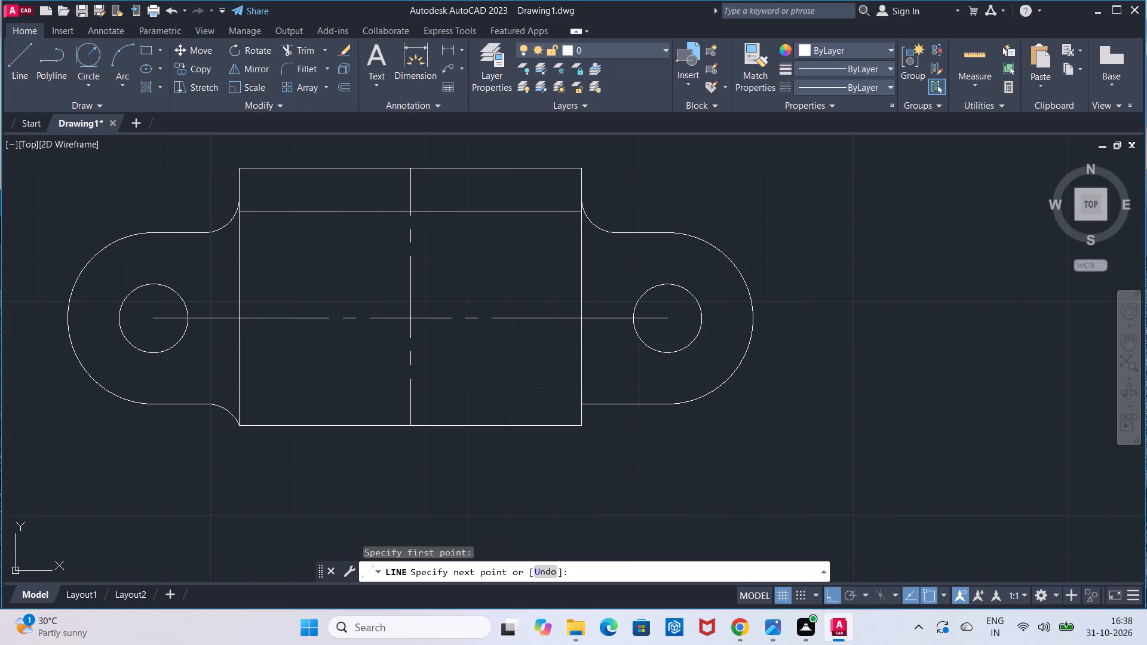
pyautogui.press('Escape')
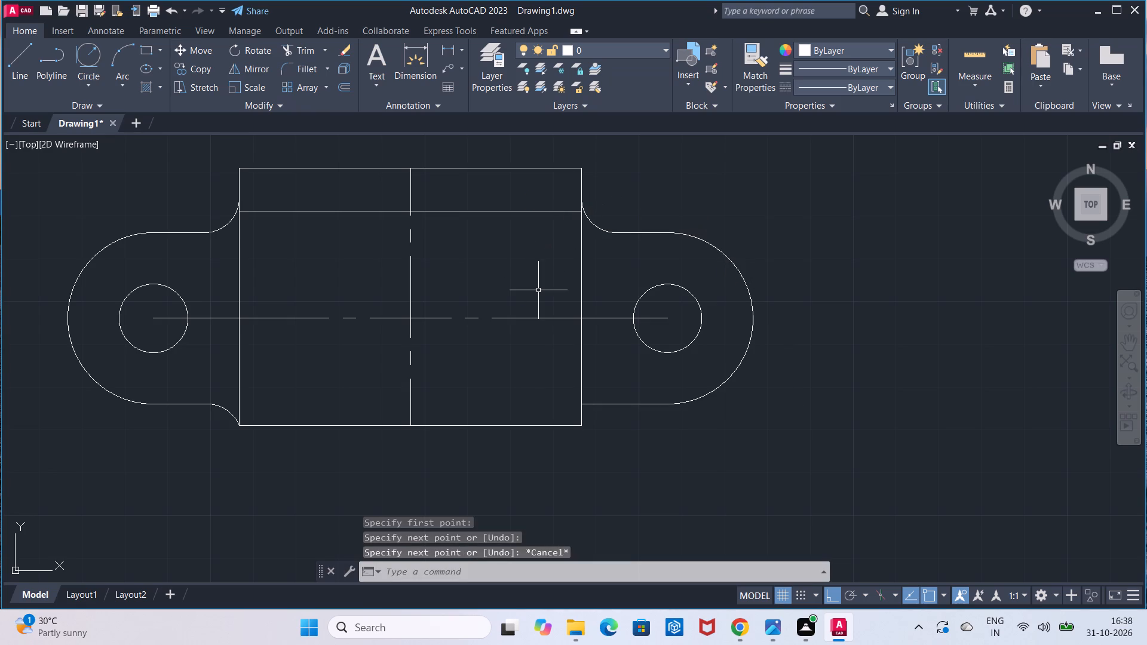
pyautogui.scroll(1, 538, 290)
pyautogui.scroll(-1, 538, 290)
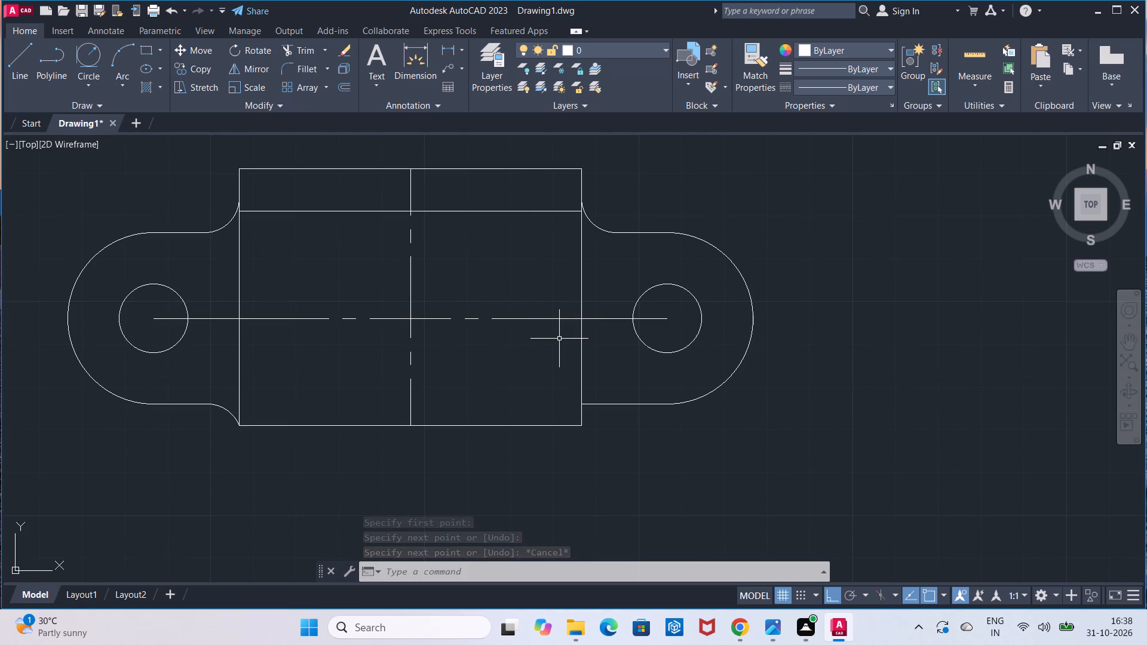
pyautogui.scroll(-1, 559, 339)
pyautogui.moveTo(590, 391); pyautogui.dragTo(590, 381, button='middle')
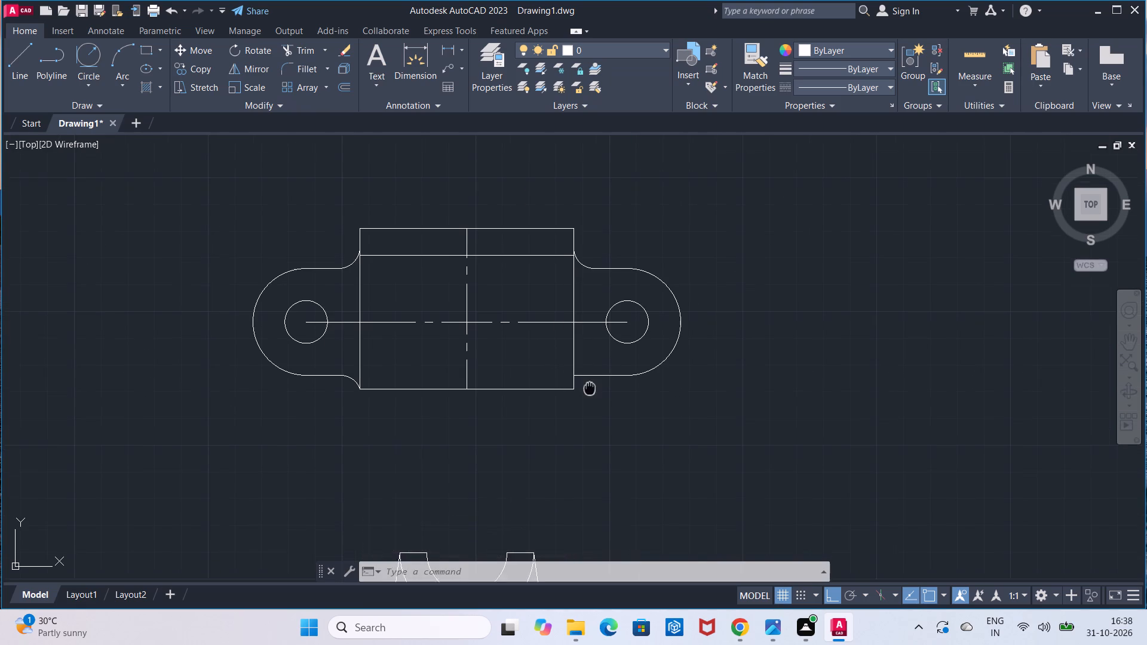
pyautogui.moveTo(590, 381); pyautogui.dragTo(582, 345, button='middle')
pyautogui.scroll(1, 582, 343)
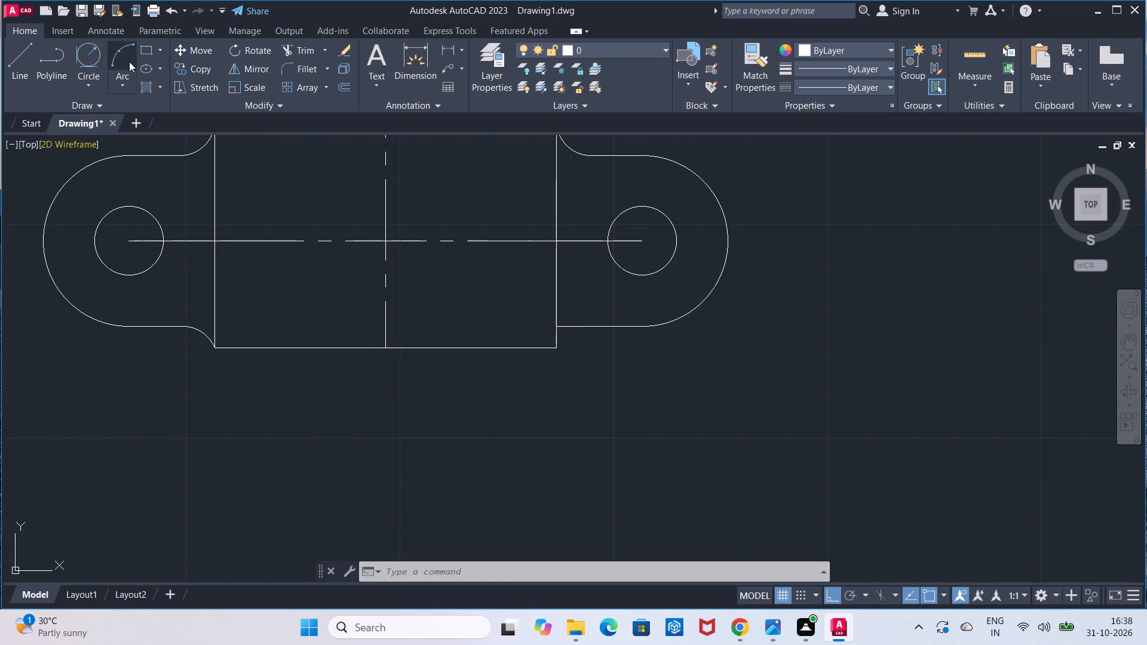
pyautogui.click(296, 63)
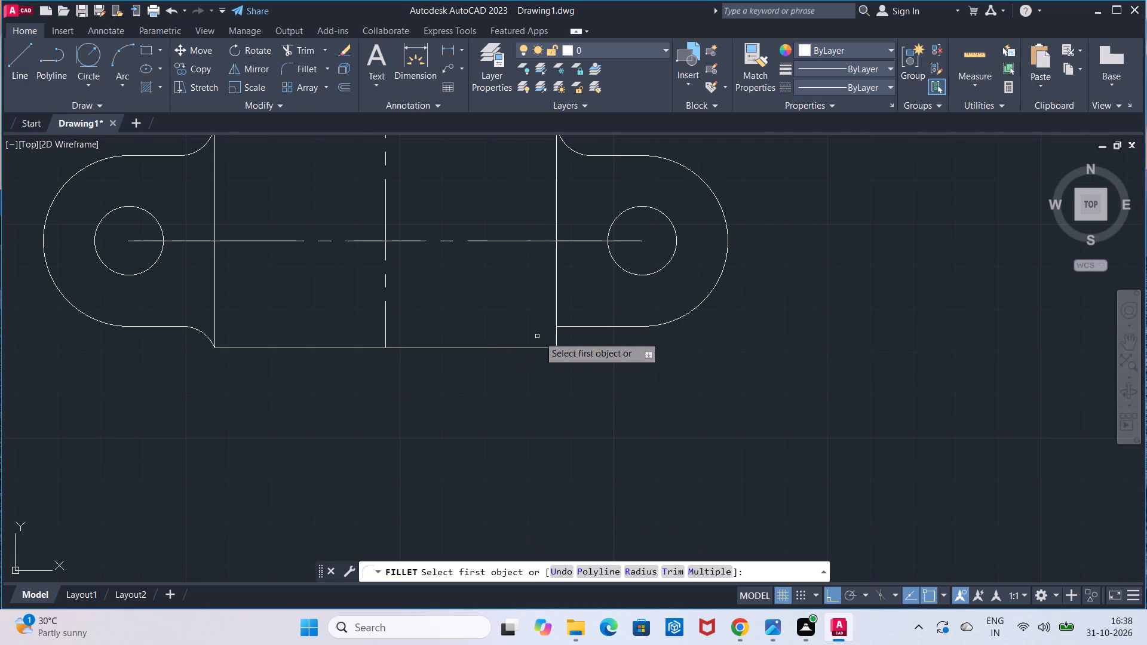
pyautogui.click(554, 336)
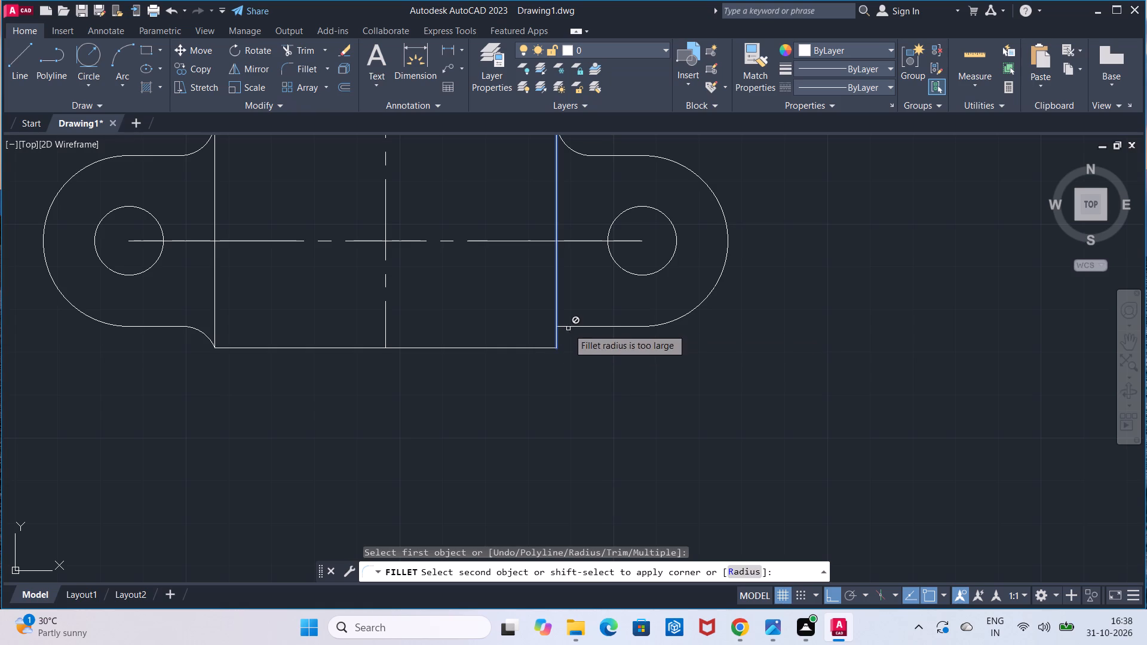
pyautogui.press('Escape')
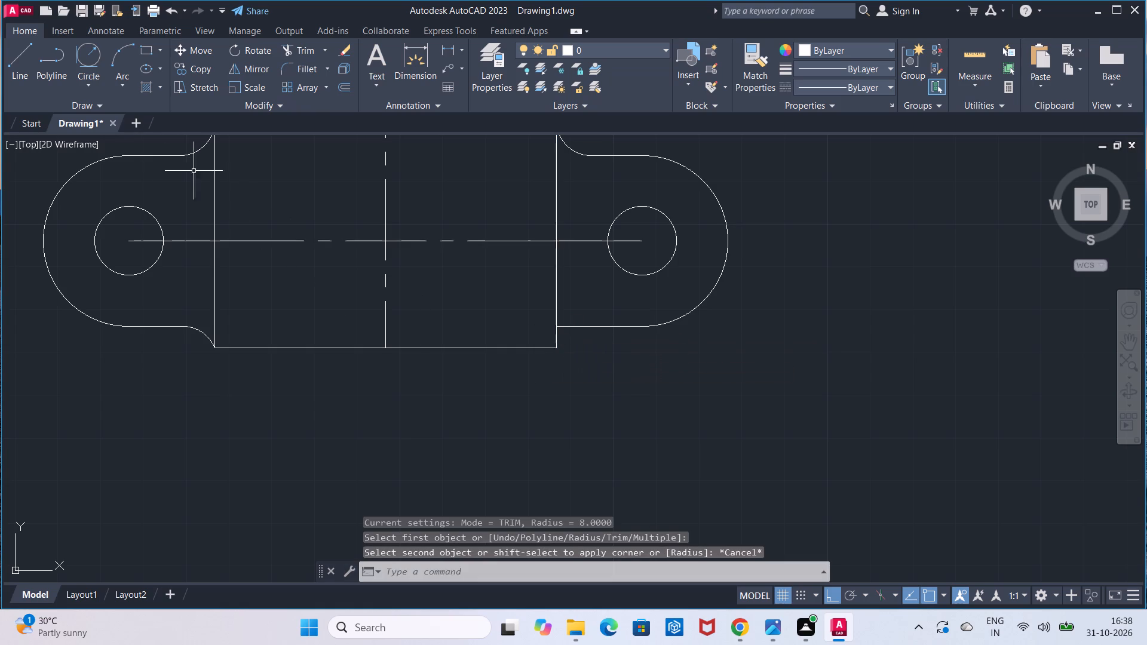
# Draw a radius 8 circle tangent to the rectangle's right edge and the right lug's lower line.
pyautogui.click(93, 62)
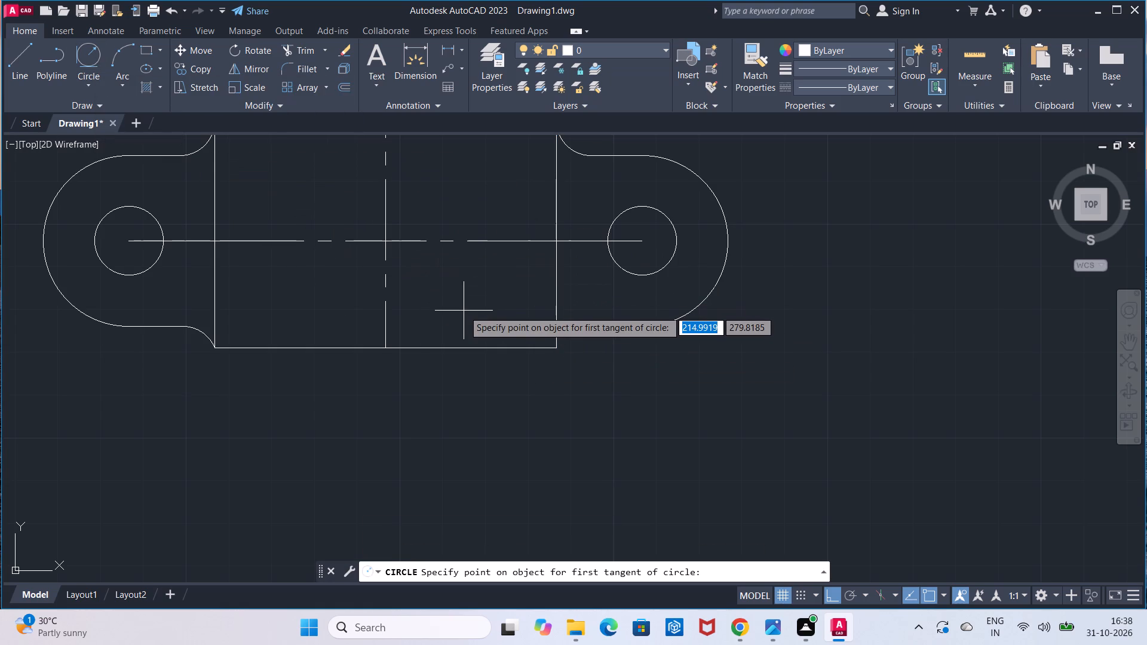
pyautogui.click(557, 337)
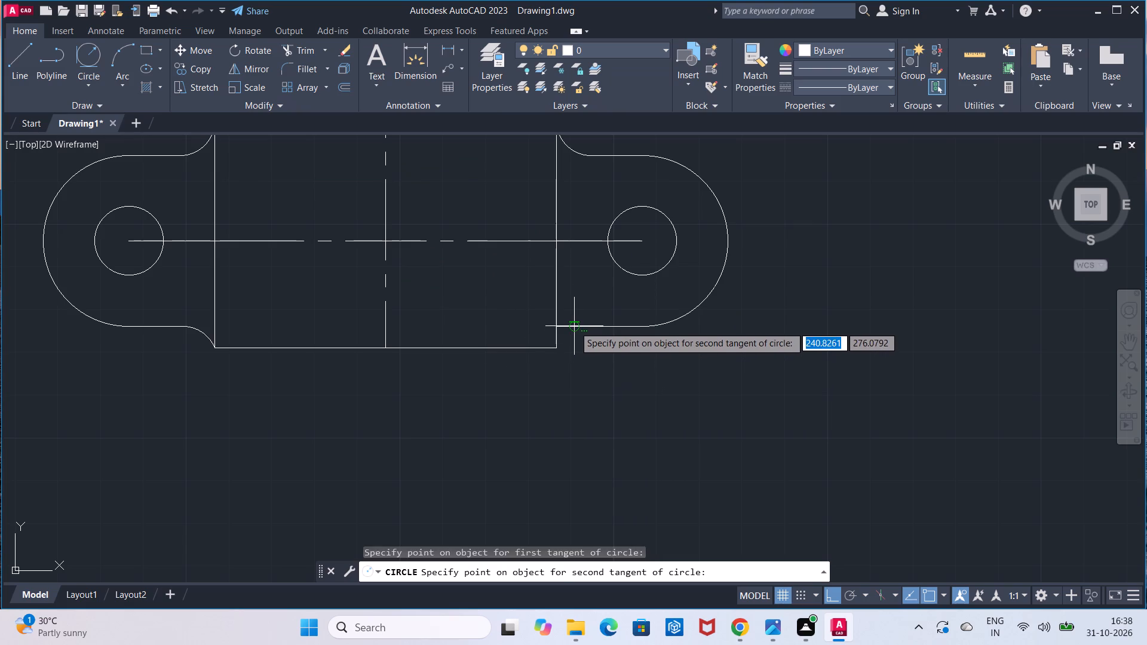
pyautogui.click(574, 326)
pyautogui.click(630, 565)
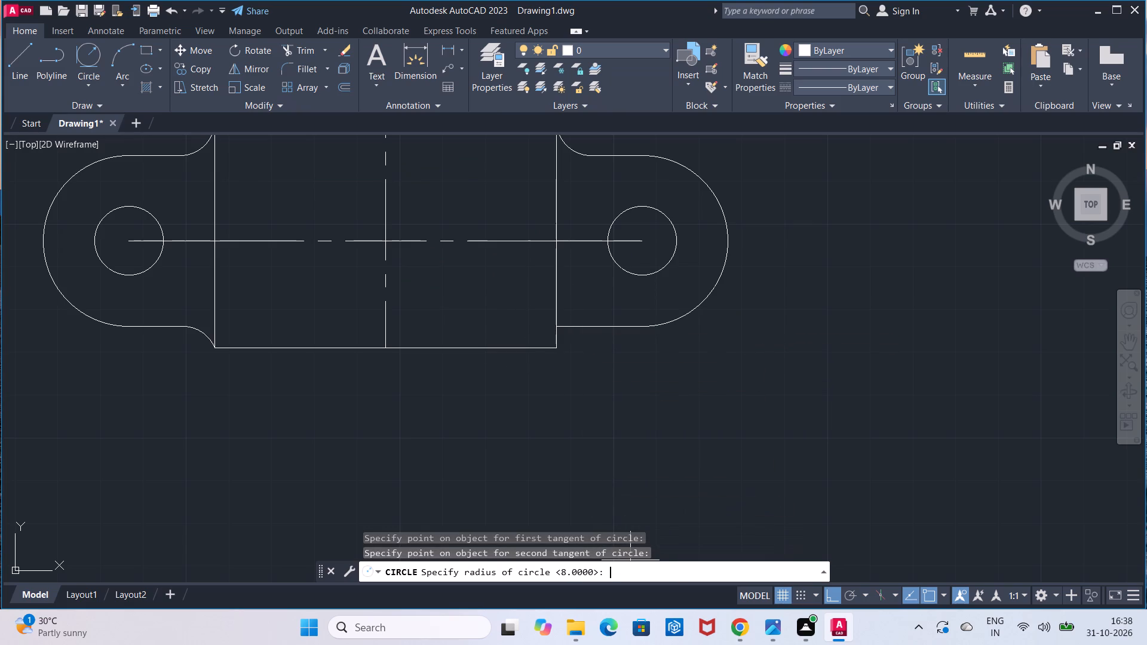
pyautogui.press('8')
pyautogui.press('Return')
# Move the radius 8 circle slightly toward the rectangle so its edge passes through the rectangle's lower-right corner.
pyautogui.scroll(1, 538, 401)
pyautogui.moveTo(538, 401); pyautogui.dragTo(533, 421, button='middle')
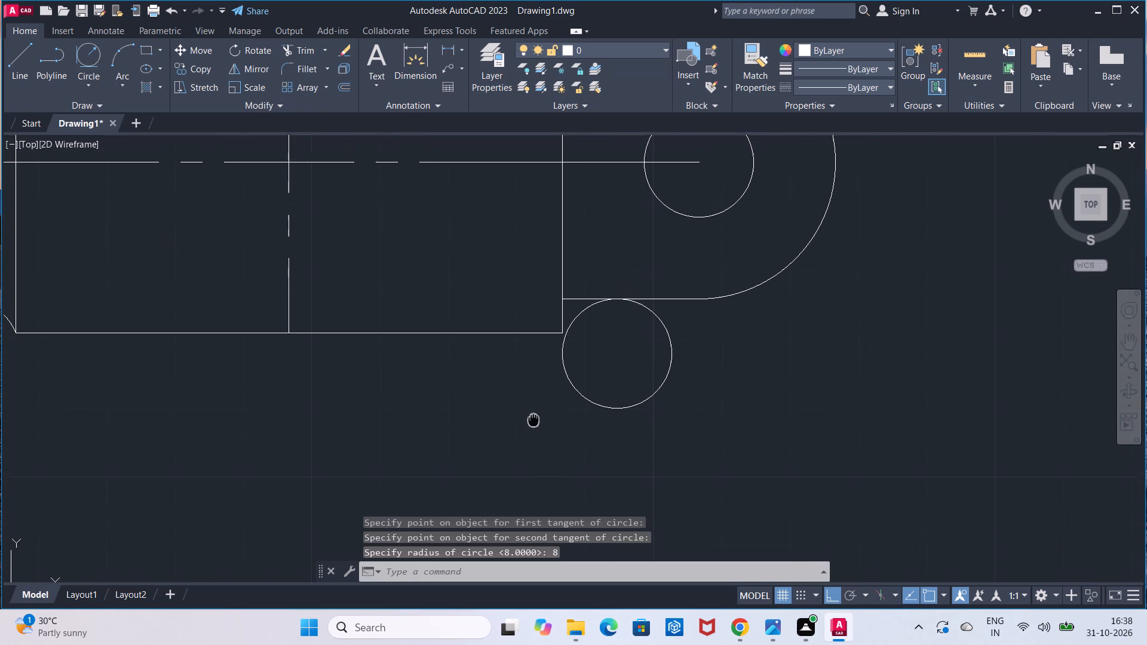
pyautogui.moveTo(533, 421); pyautogui.dragTo(530, 435, button='middle')
pyautogui.click(181, 53)
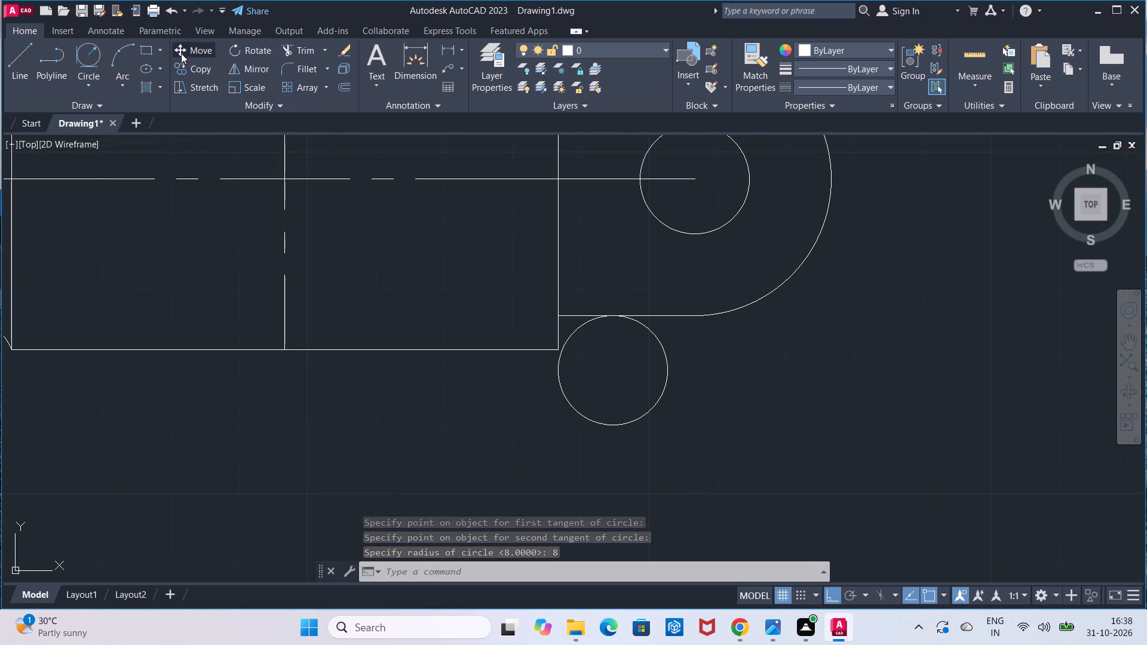
pyautogui.click(556, 370)
pyautogui.press('Return')
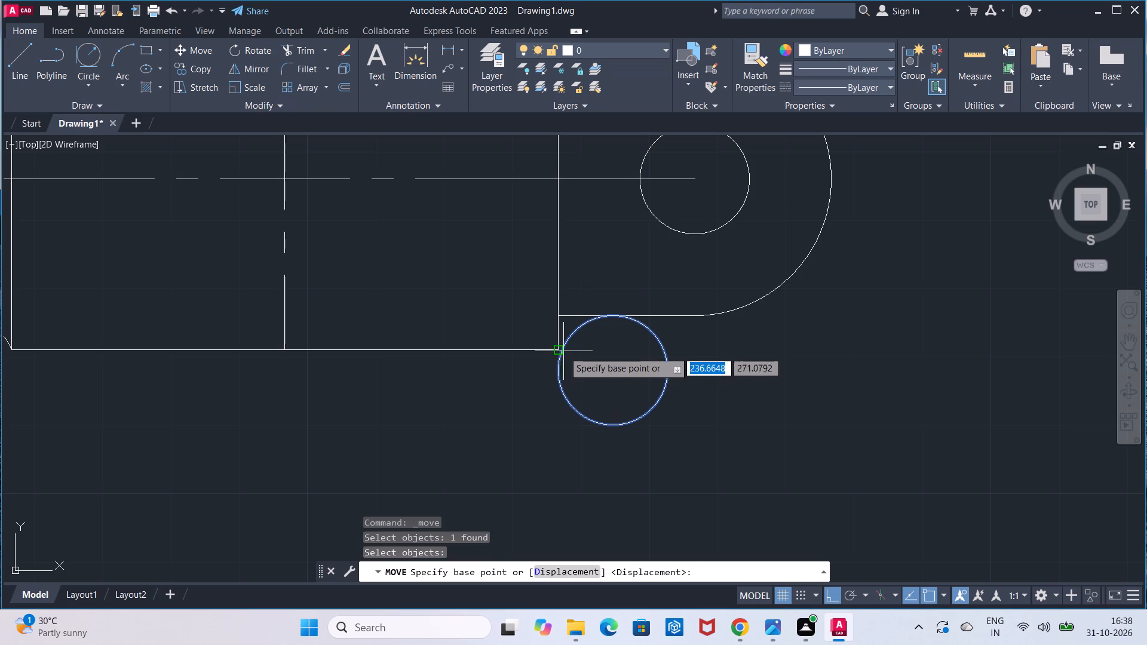
pyautogui.scroll(2, 565, 348)
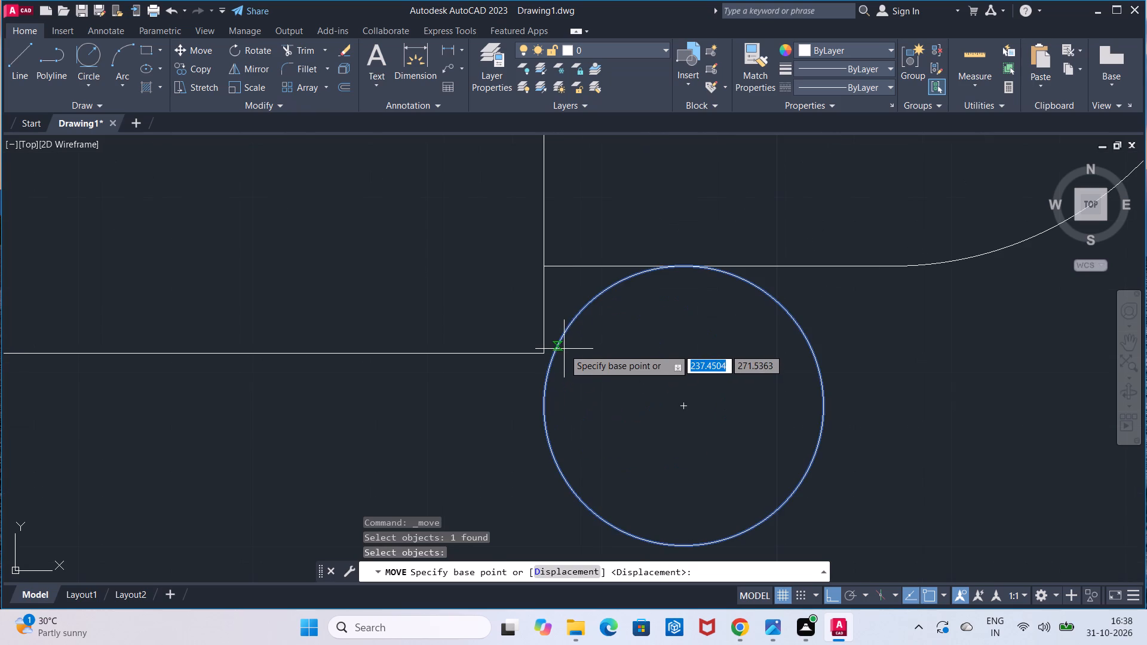
pyautogui.click(556, 354)
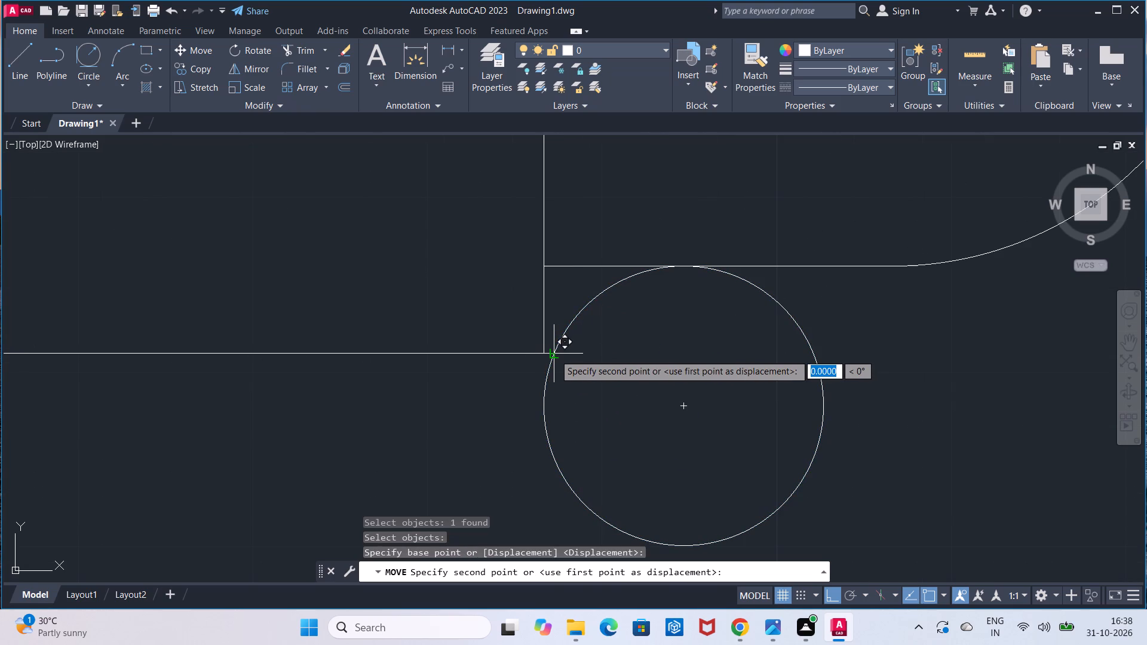
pyautogui.click(545, 352)
pyautogui.scroll(-1, 561, 374)
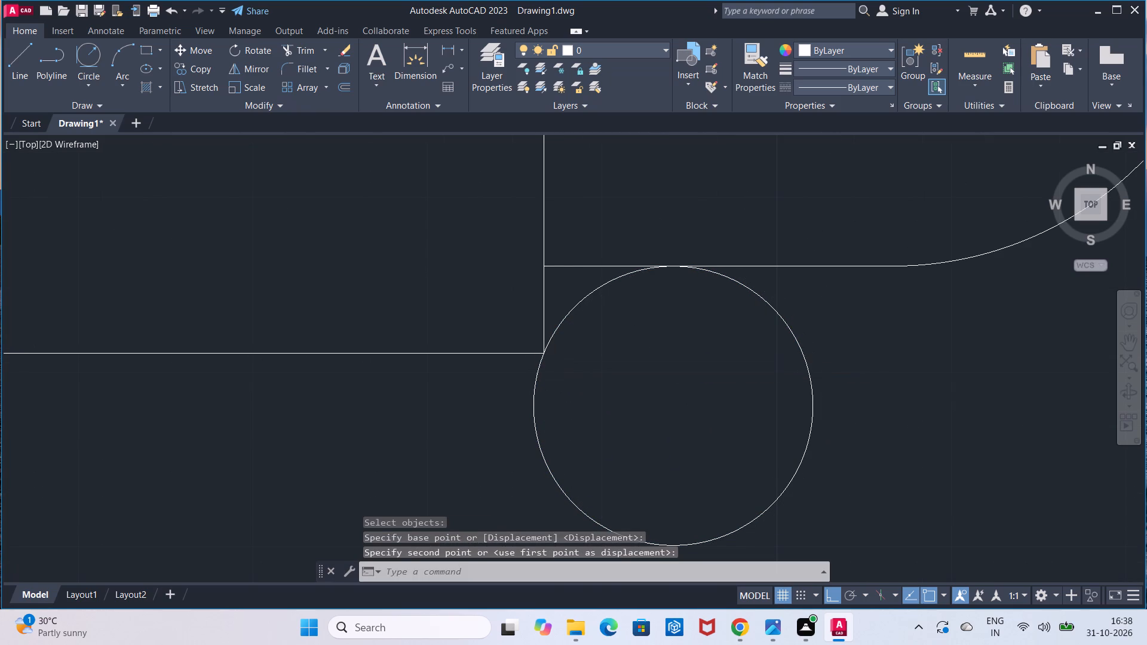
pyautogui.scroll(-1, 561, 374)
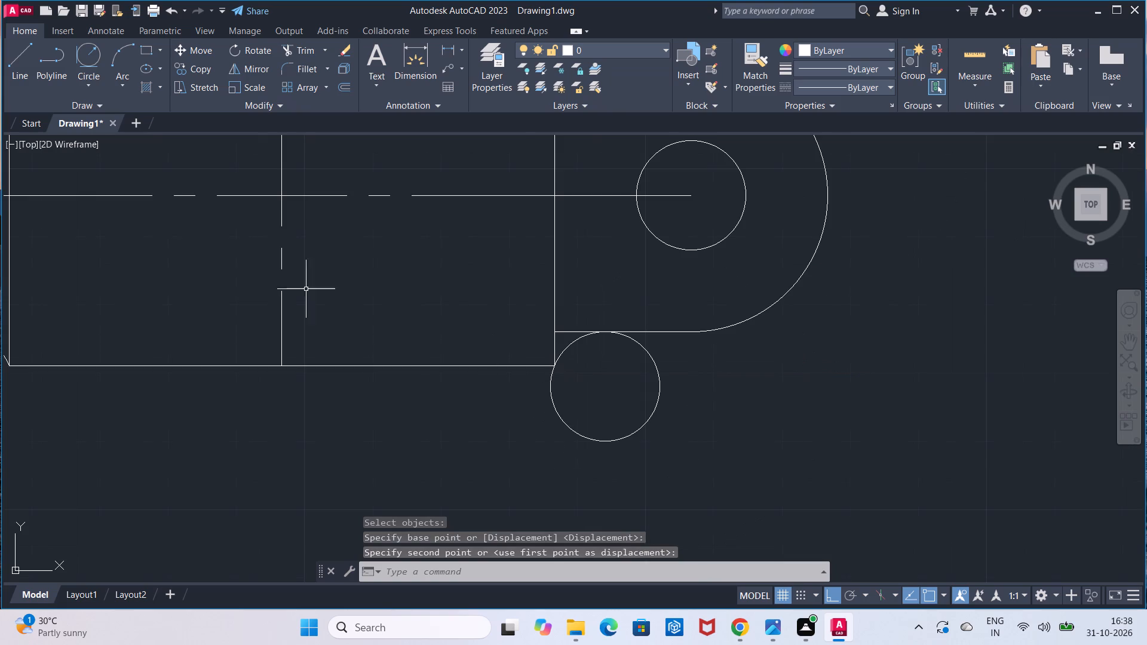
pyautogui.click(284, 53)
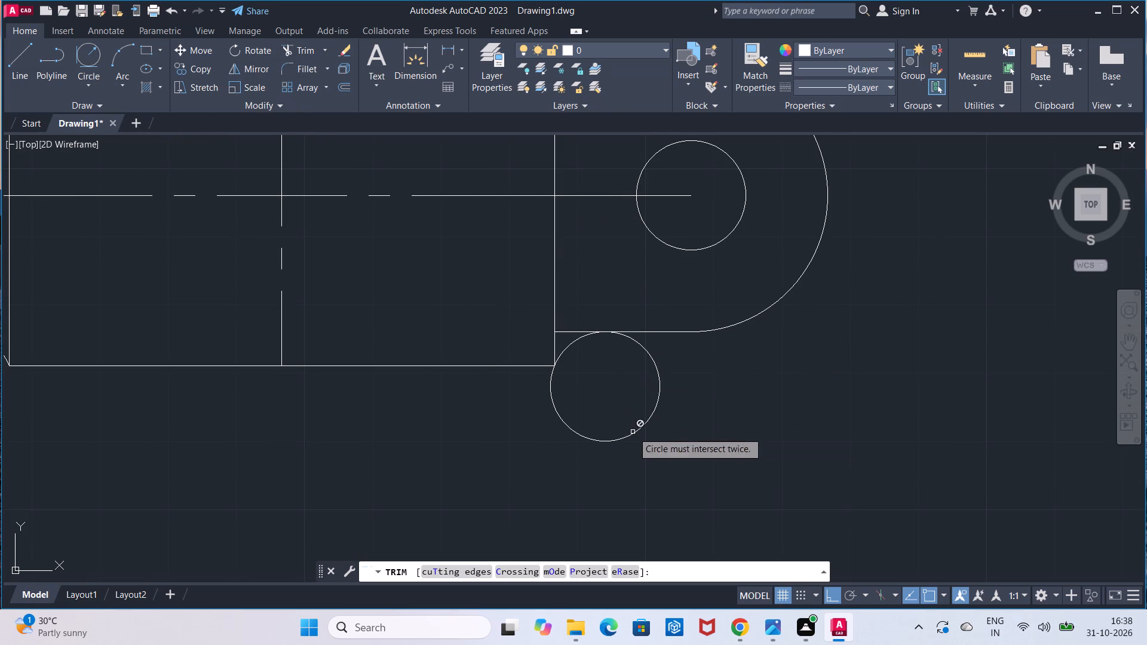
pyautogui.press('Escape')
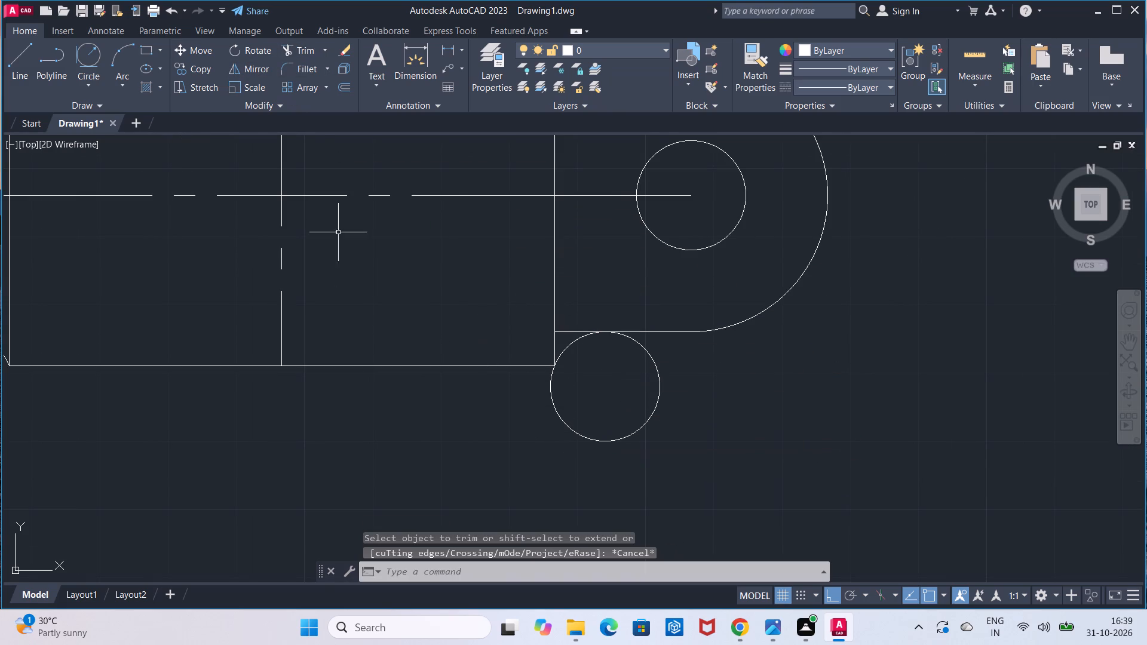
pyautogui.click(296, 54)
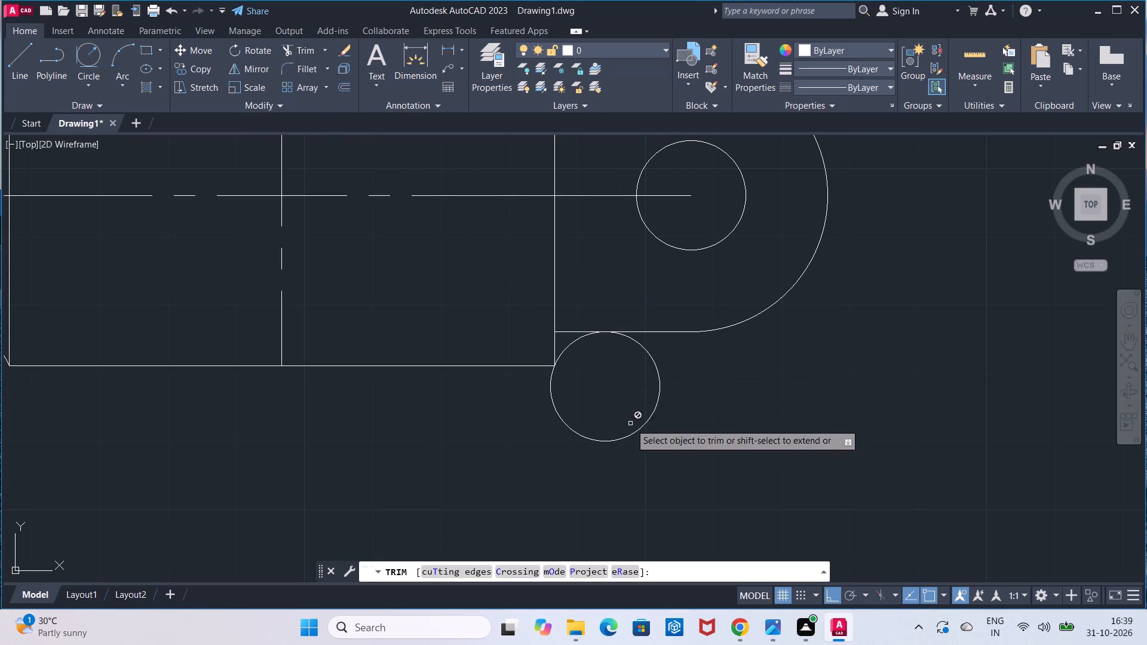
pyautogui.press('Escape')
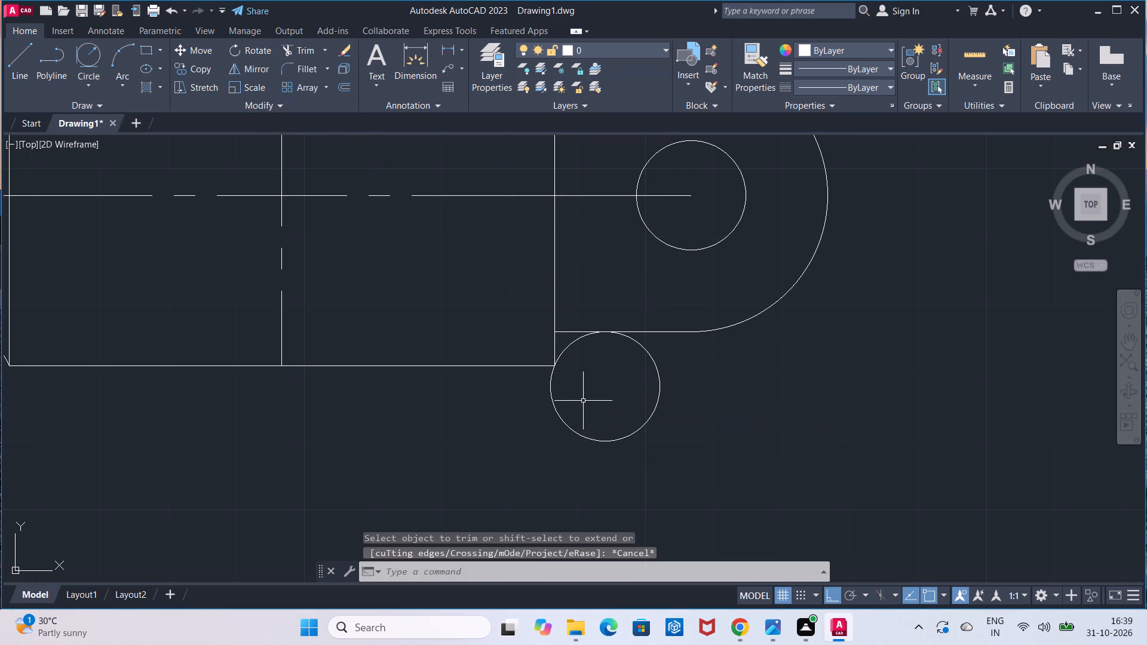
# Erase the radius 8 circle below the right lug's lower line.
pyautogui.scroll(1, 584, 400)
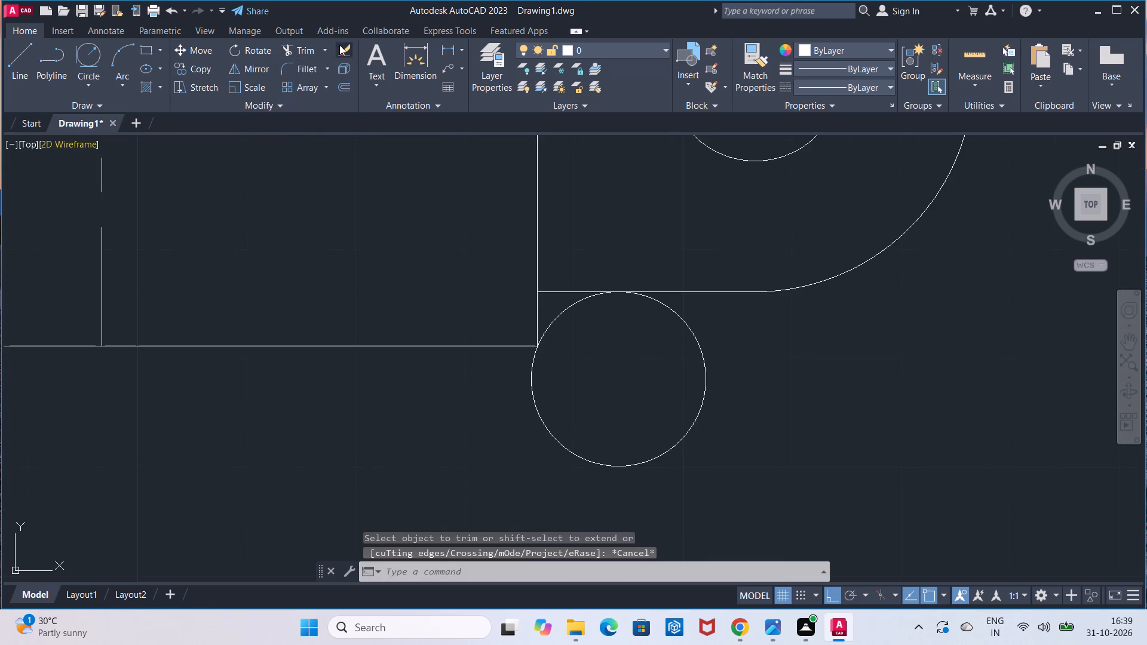
pyautogui.click(341, 45)
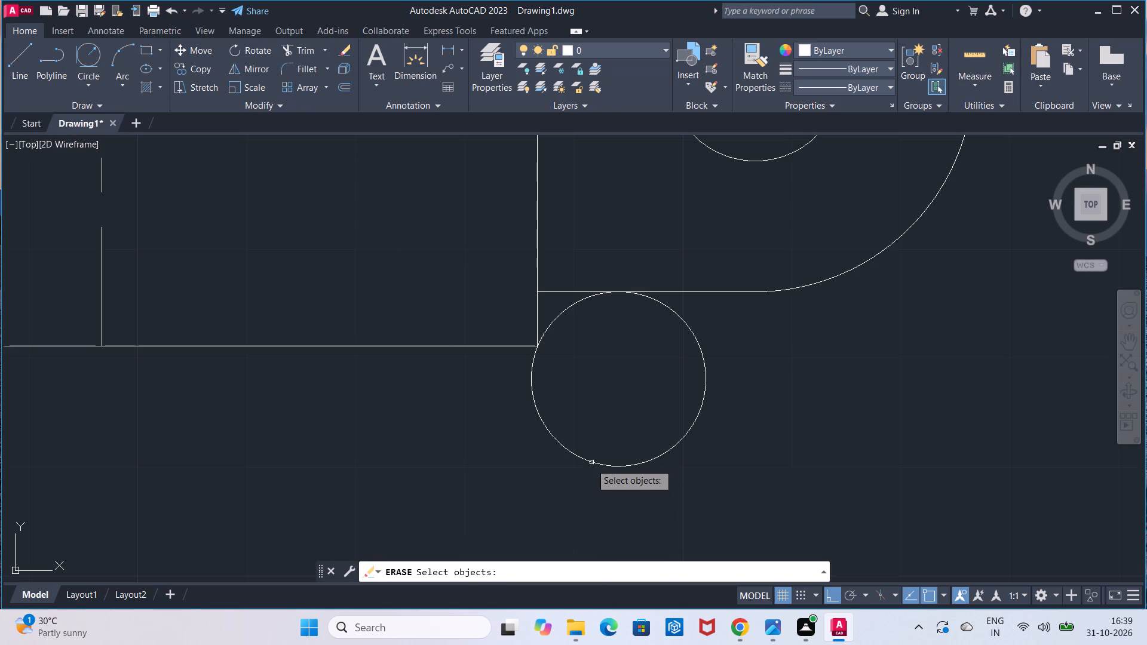
pyautogui.click(584, 462)
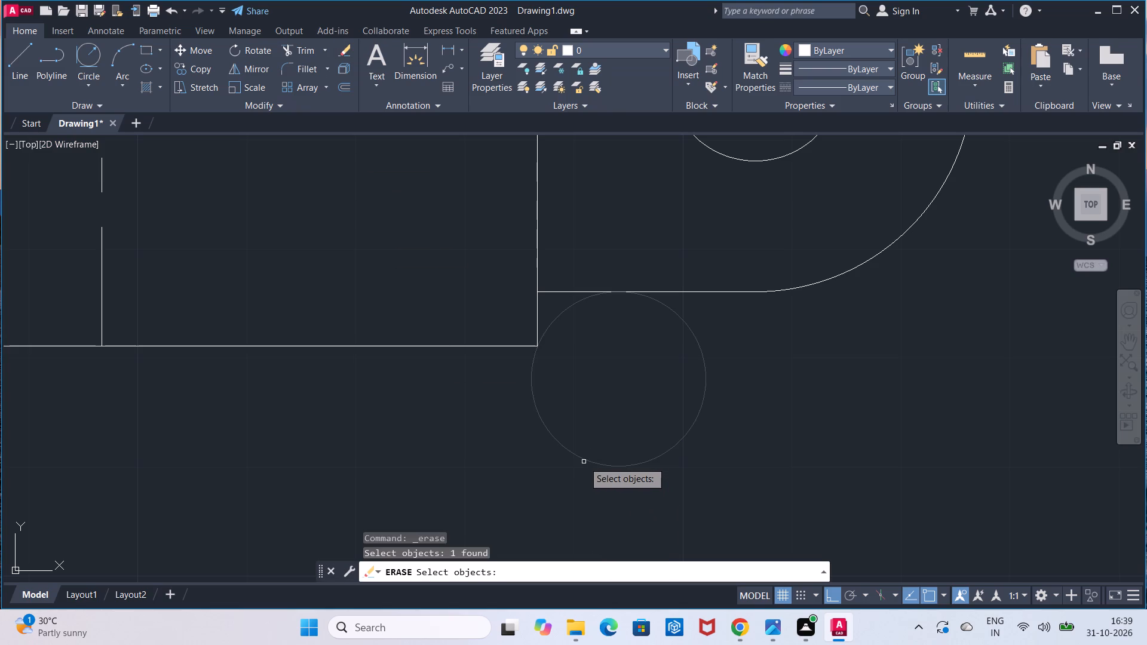
pyautogui.press('Return')
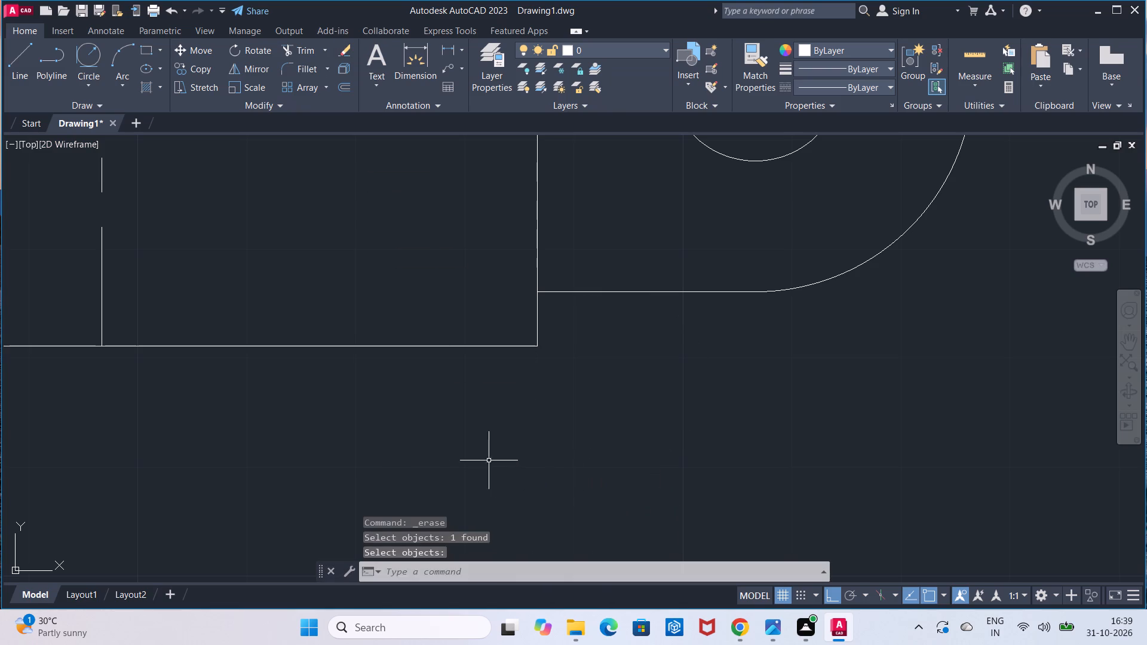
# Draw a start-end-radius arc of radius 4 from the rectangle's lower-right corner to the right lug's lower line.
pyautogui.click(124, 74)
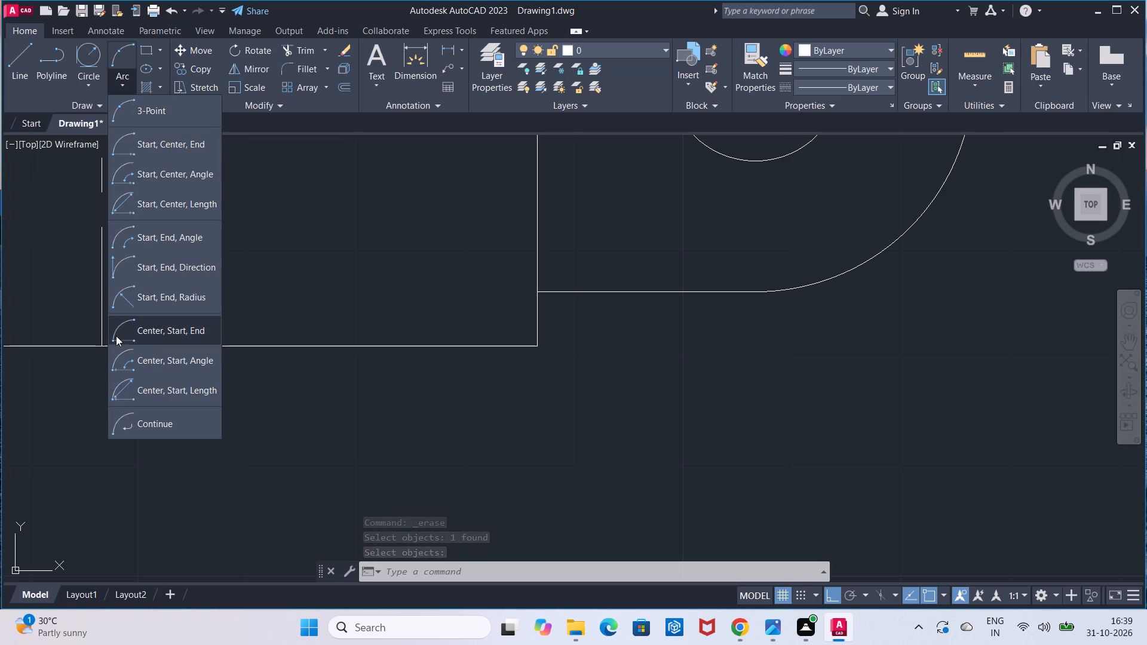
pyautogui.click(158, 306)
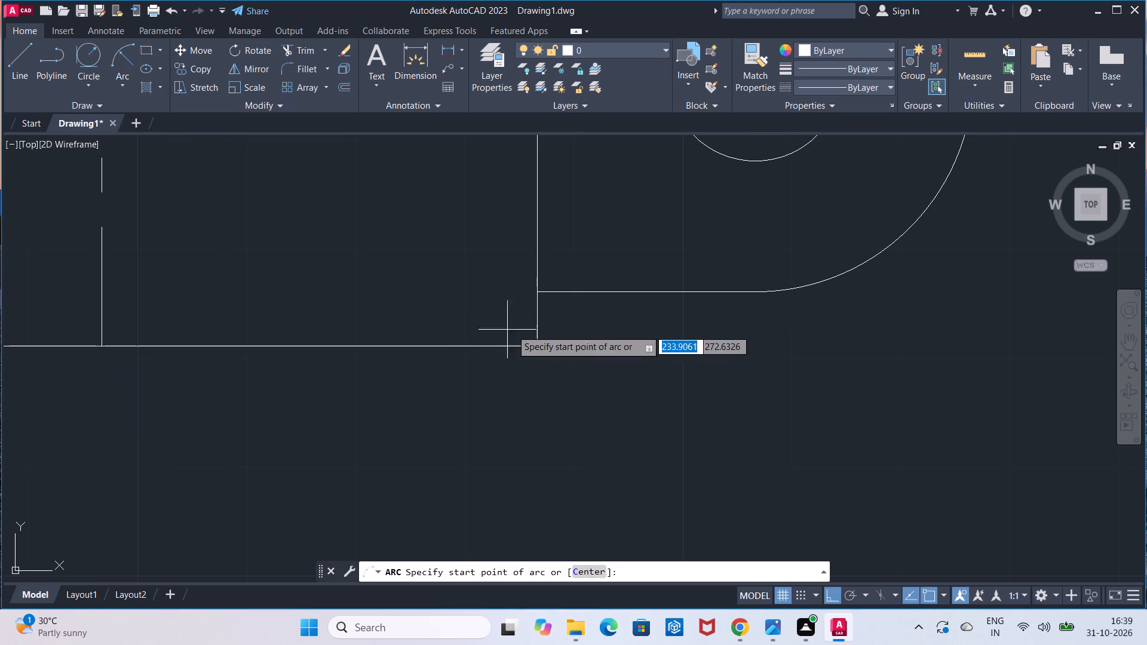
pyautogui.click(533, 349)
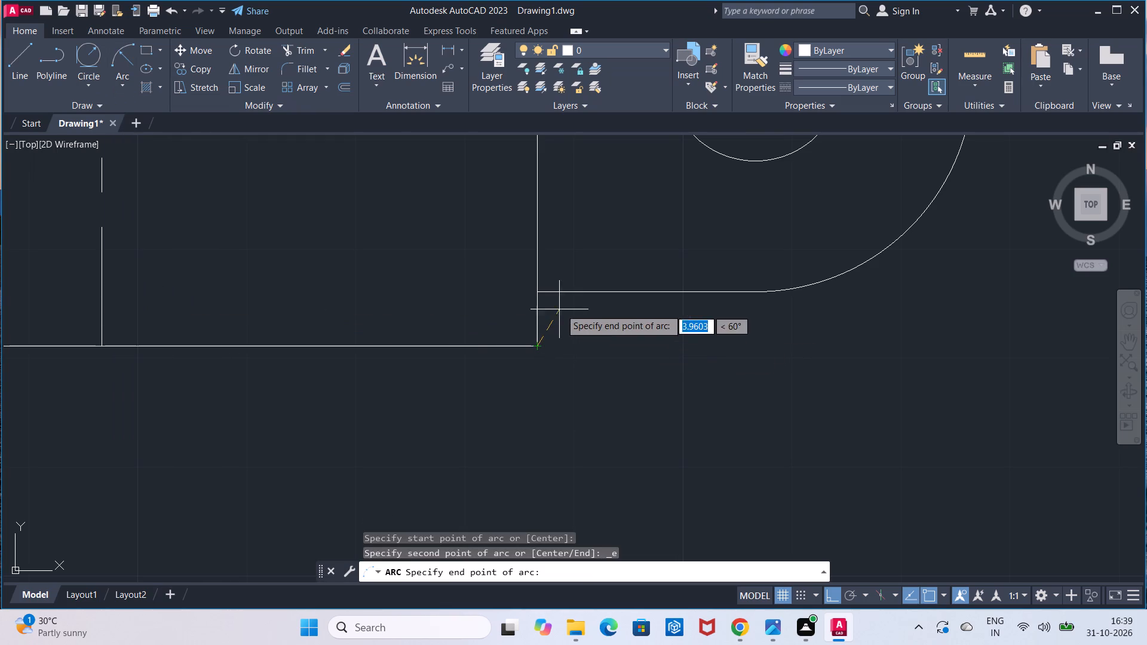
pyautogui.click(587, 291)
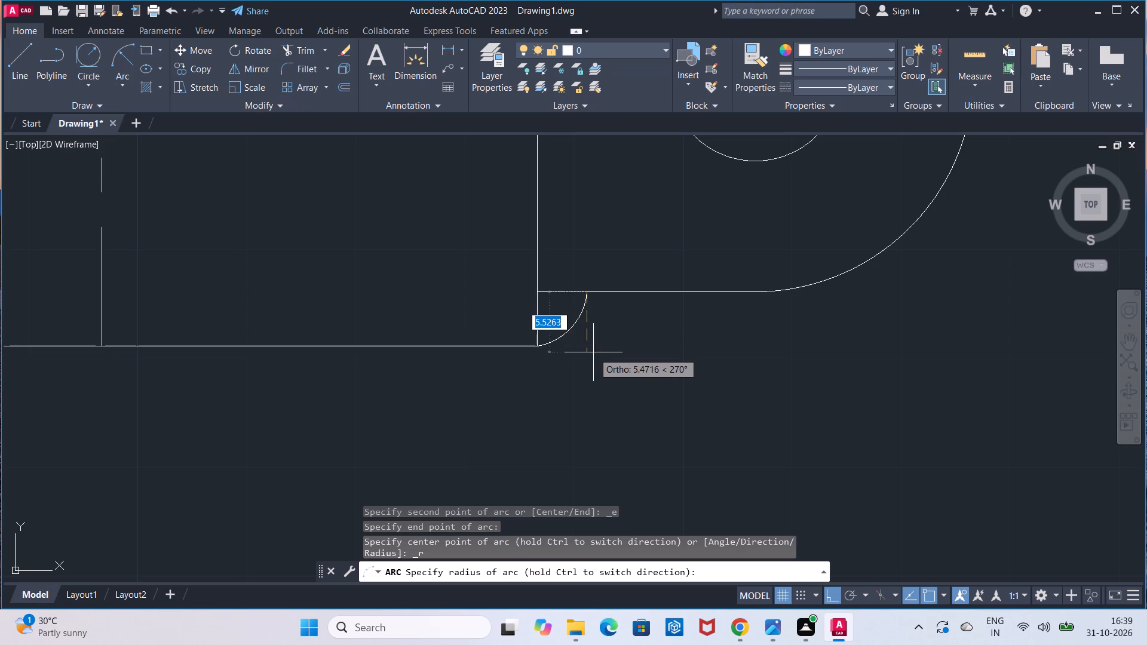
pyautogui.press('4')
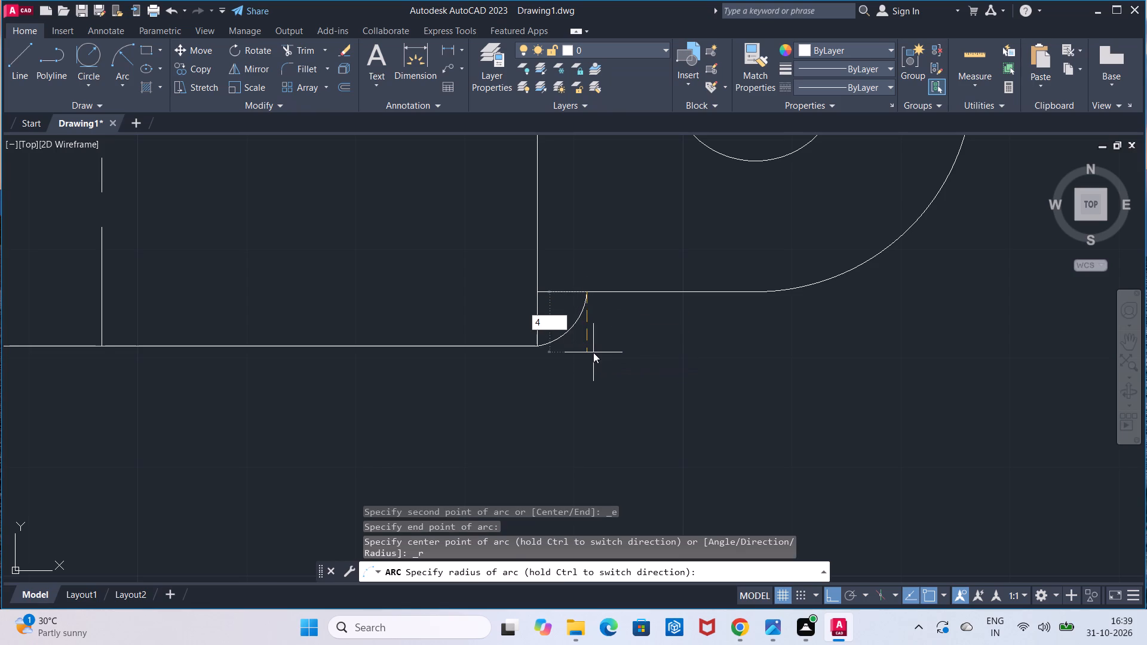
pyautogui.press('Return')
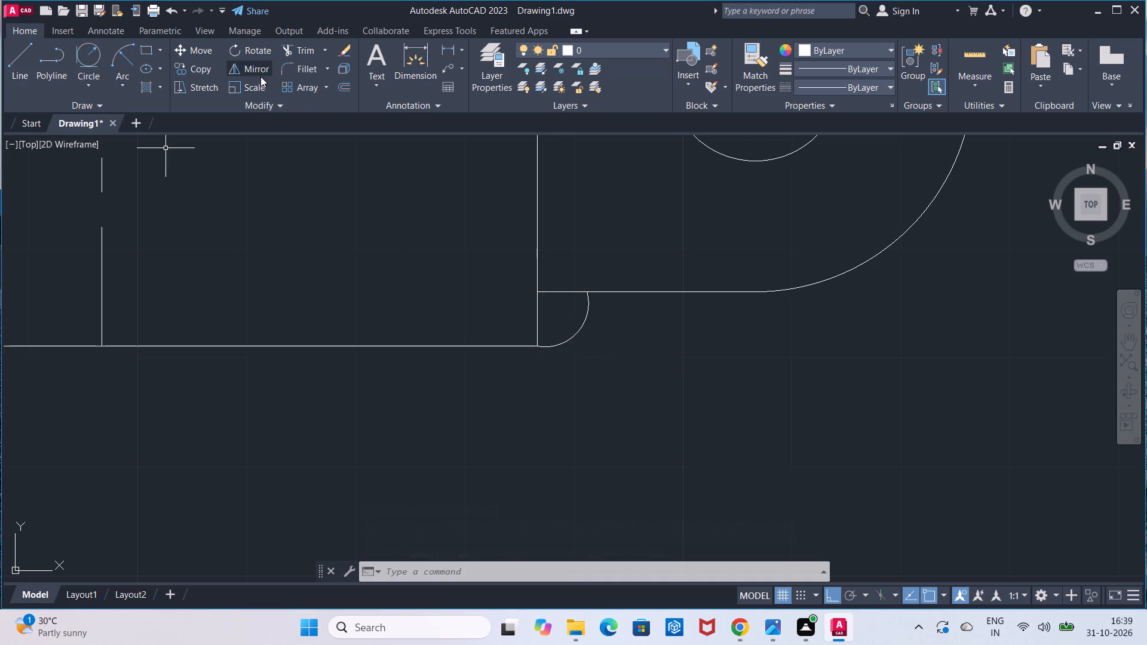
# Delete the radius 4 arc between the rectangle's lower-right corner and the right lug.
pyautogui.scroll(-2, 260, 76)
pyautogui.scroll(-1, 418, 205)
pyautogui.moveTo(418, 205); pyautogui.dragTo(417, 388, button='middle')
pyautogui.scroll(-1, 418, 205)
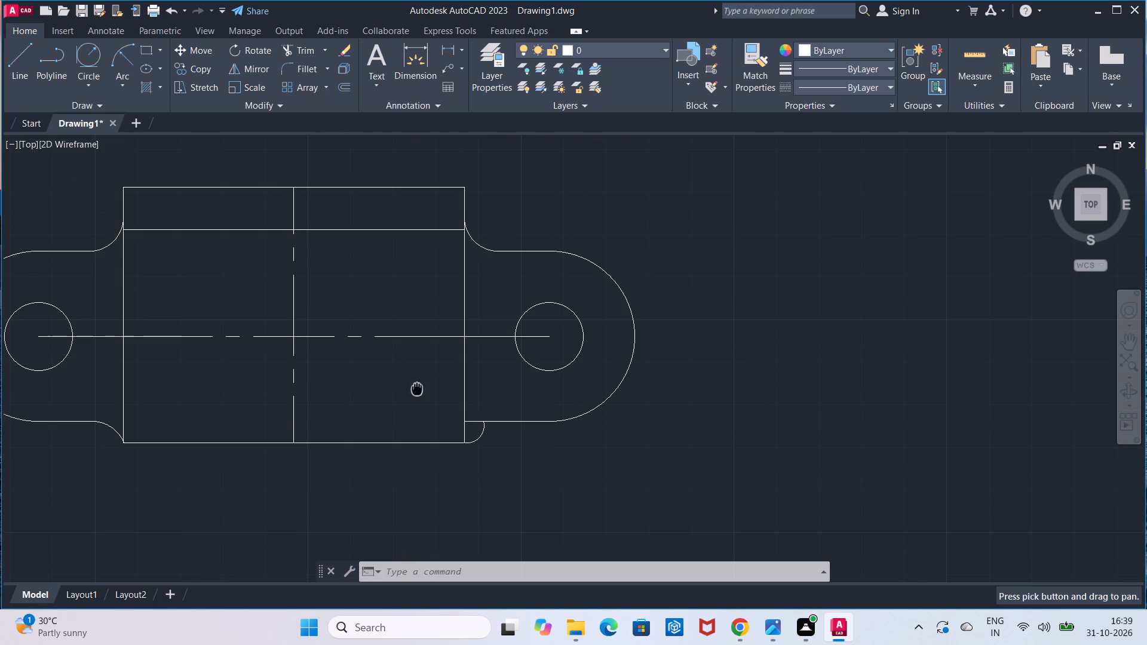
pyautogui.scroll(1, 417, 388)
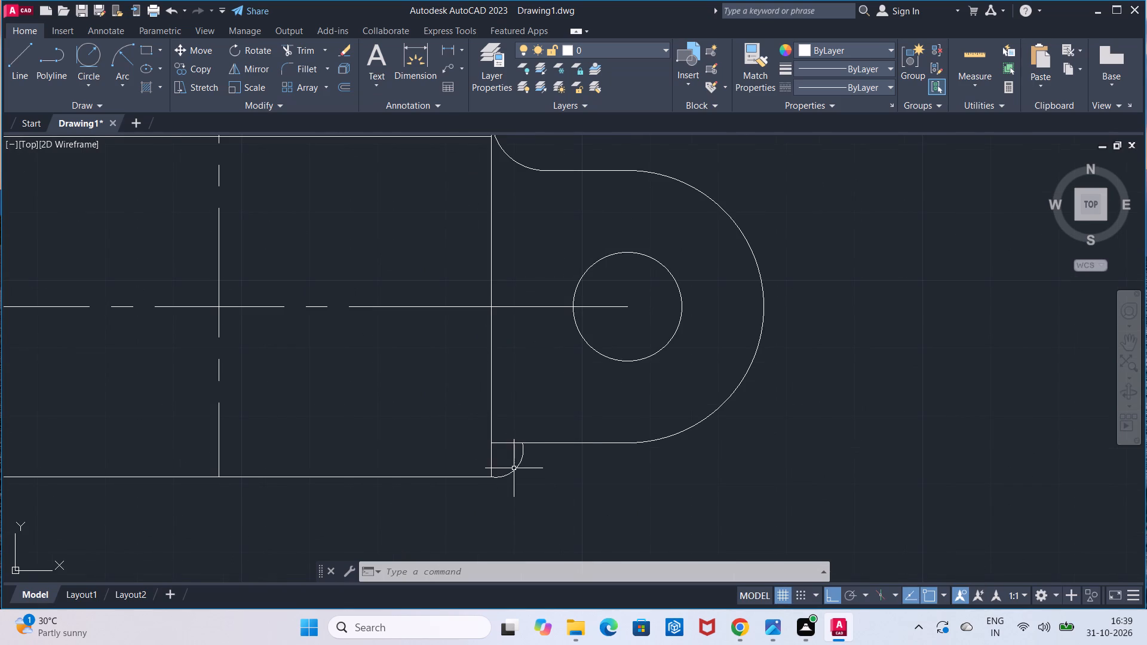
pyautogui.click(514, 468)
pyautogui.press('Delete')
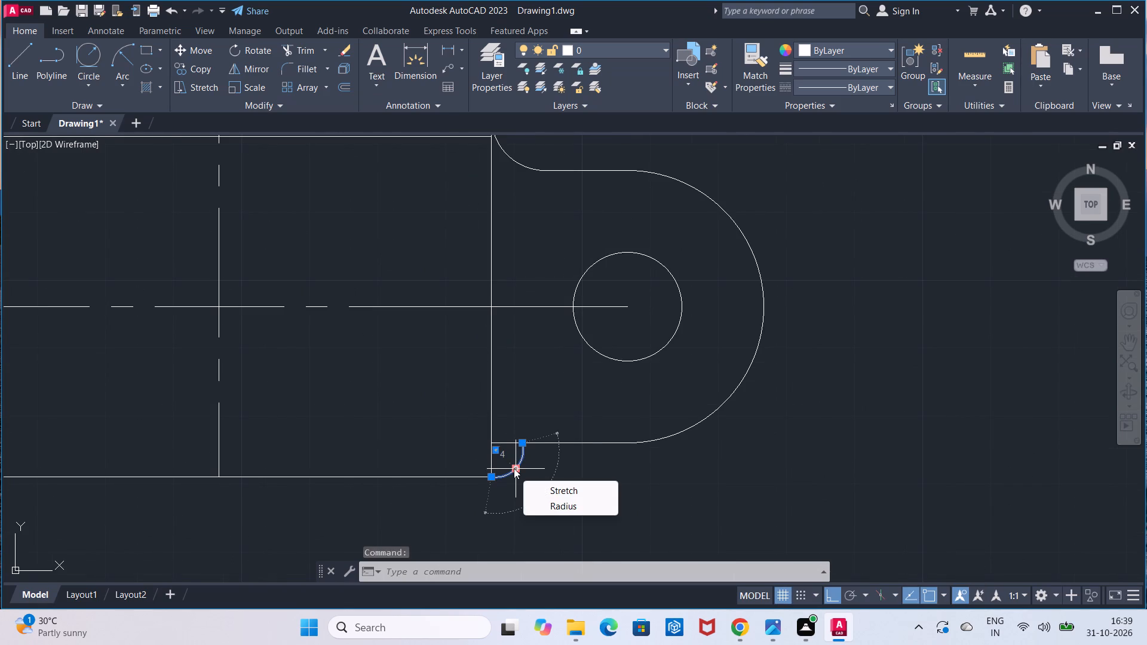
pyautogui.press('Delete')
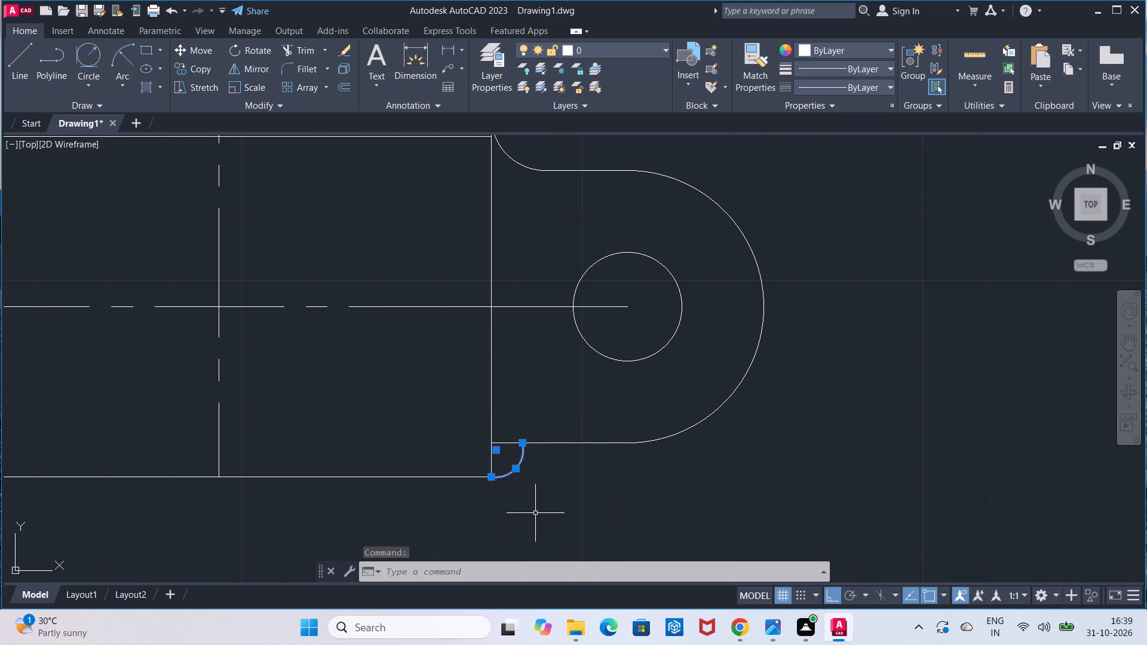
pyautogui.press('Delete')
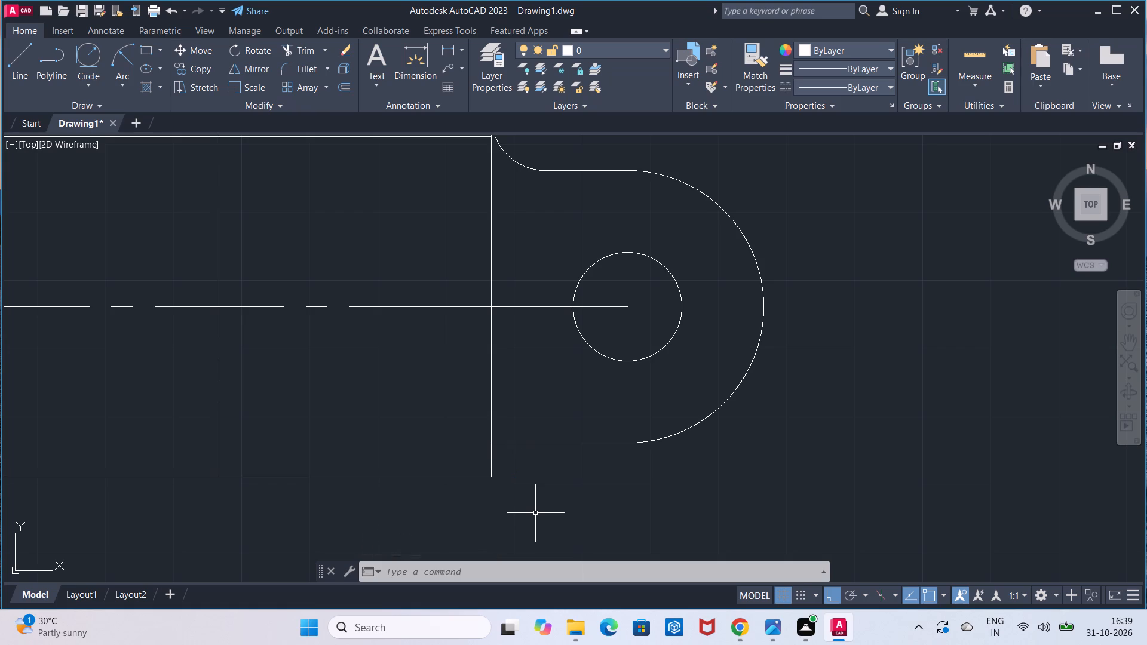
# Extend both lugs' upper lines and the left lug's lower line to the rectangle's side edges.
pyautogui.scroll(-1, 535, 513)
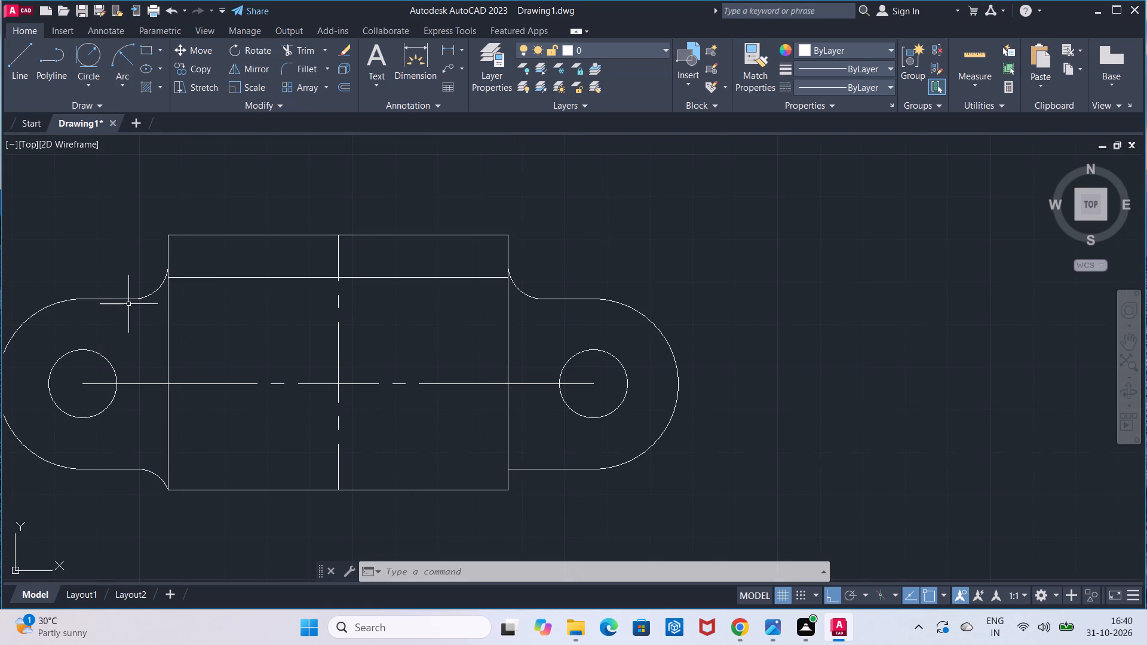
pyautogui.click(322, 47)
pyautogui.click(314, 96)
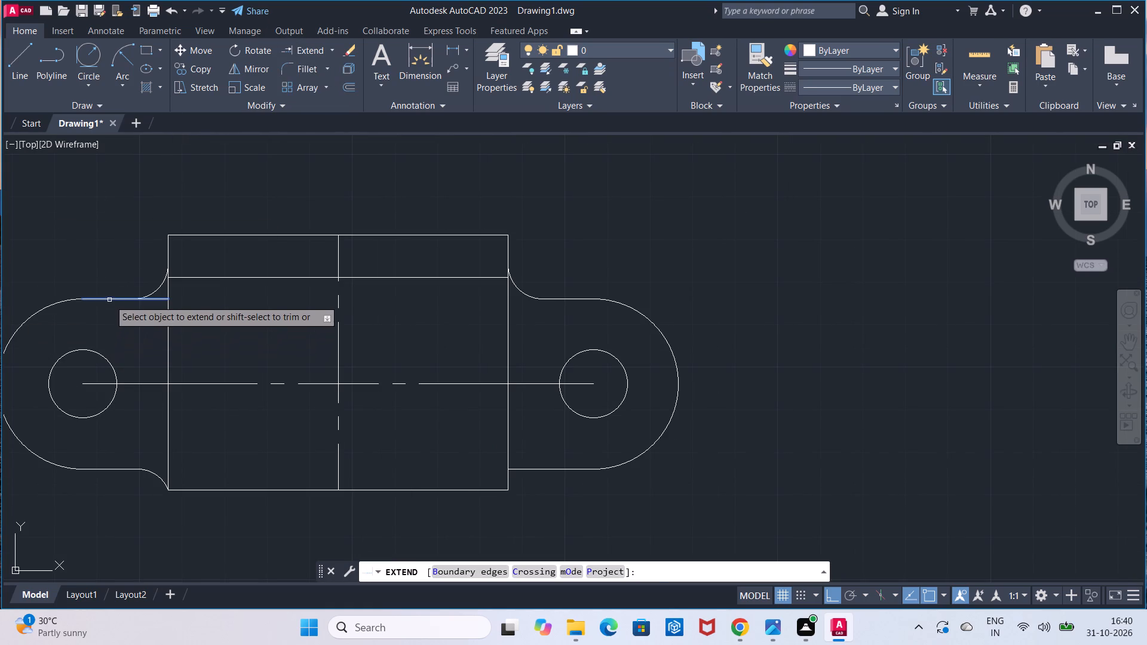
pyautogui.click(109, 299)
pyautogui.click(549, 300)
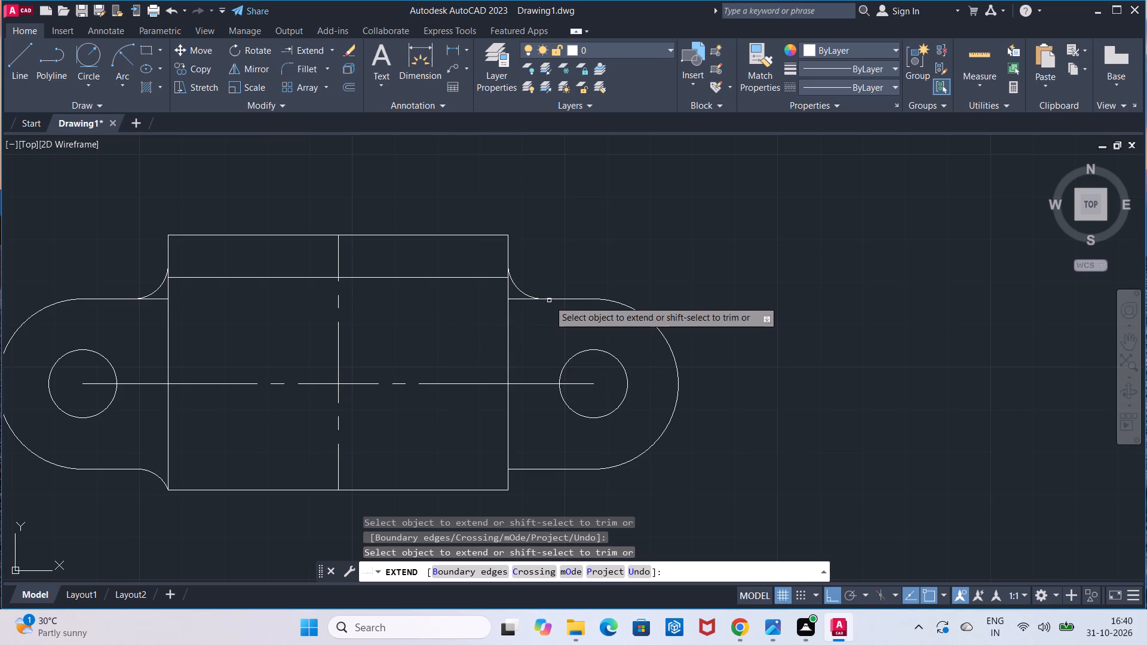
pyautogui.click(120, 468)
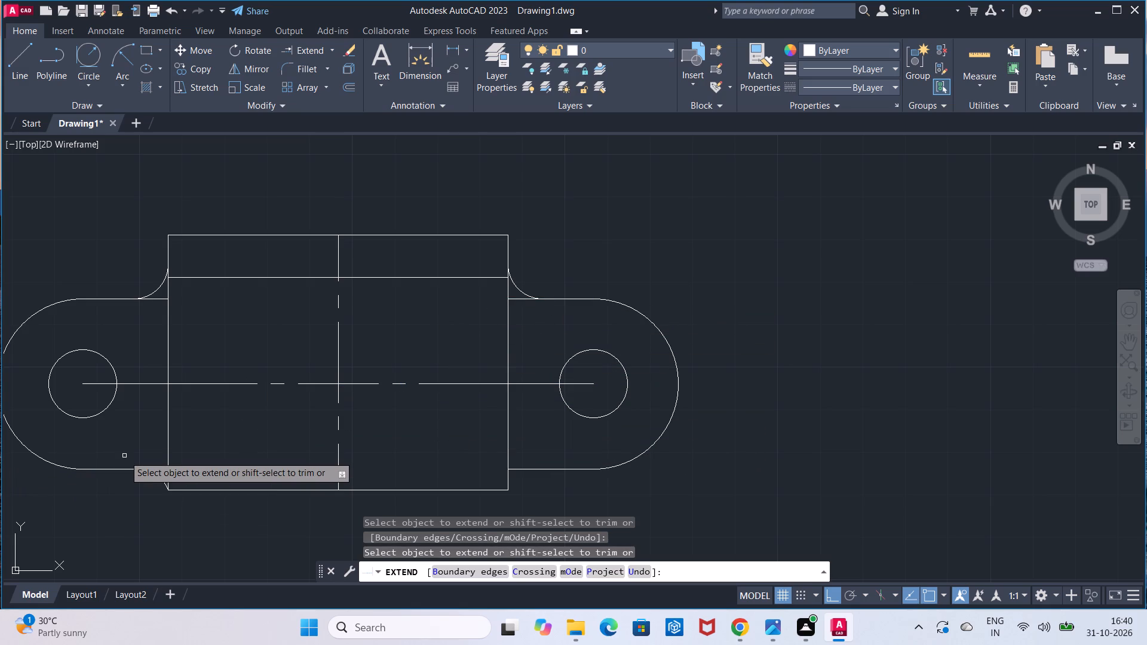
pyautogui.press('Escape')
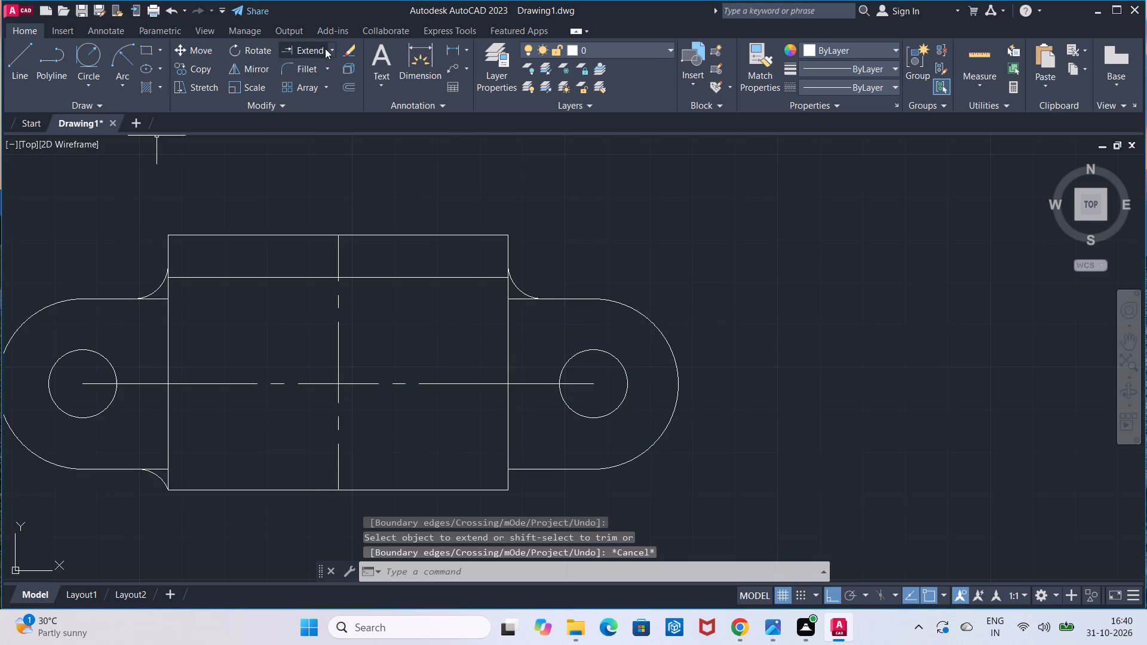
# Trim away the two upper blend arcs and the lower-left blend arc between the lugs and the rectangle.
pyautogui.click(329, 48)
pyautogui.click(329, 75)
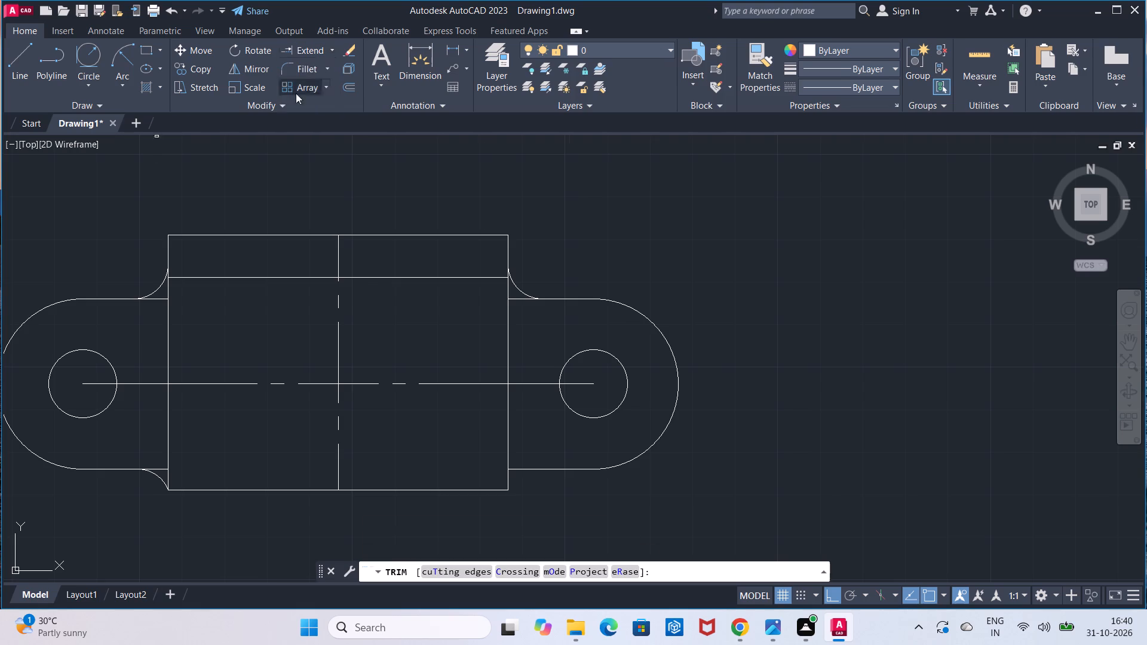
pyautogui.click(157, 290)
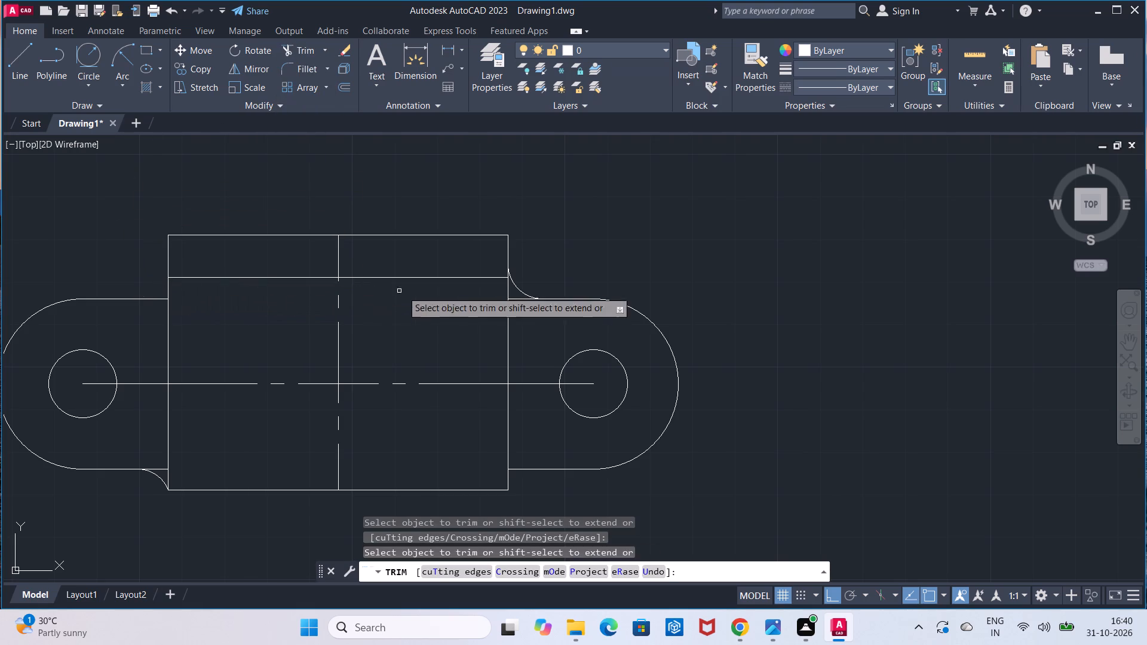
pyautogui.click(517, 288)
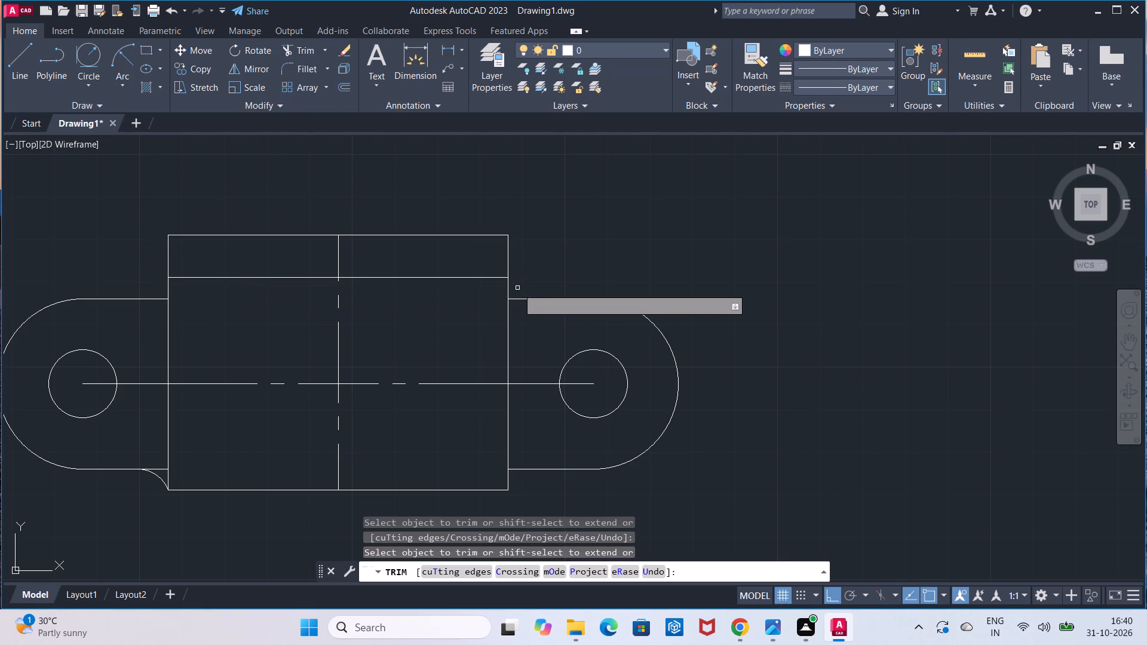
pyautogui.click(151, 476)
pyautogui.press('Escape')
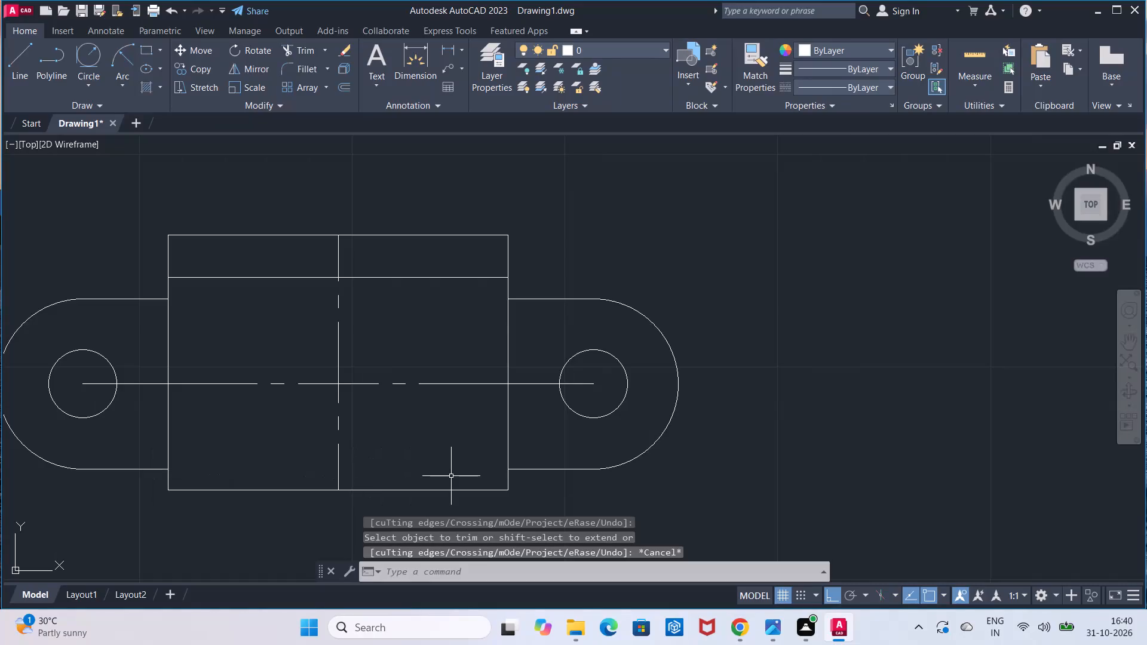
# Draw a tangent-tangent-radius circle of radius 10 touching the rectangle's right edge and the right lug's lower line.
pyautogui.scroll(1, 467, 477)
pyautogui.moveTo(467, 477); pyautogui.dragTo(322, 414, button='middle')
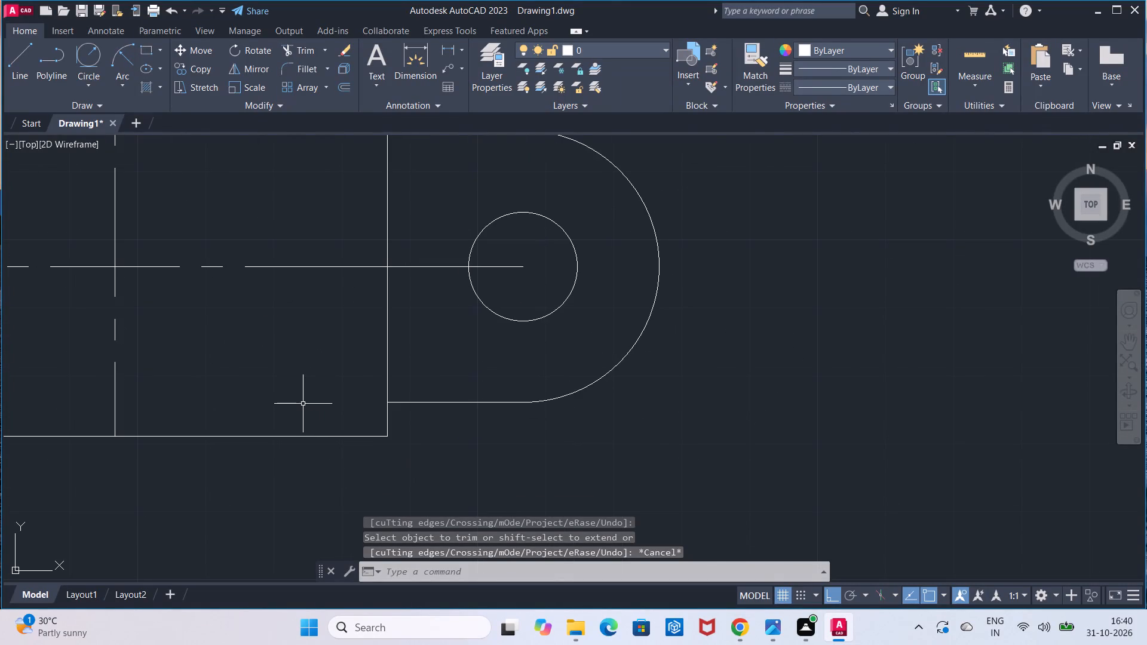
pyautogui.click(84, 57)
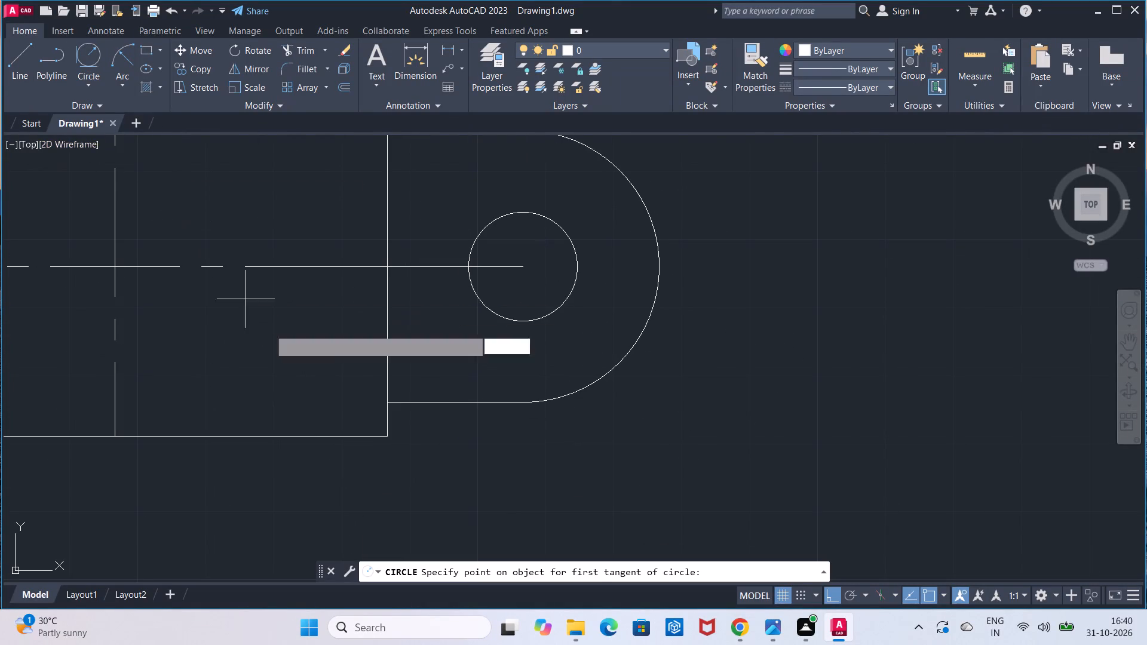
pyautogui.click(388, 436)
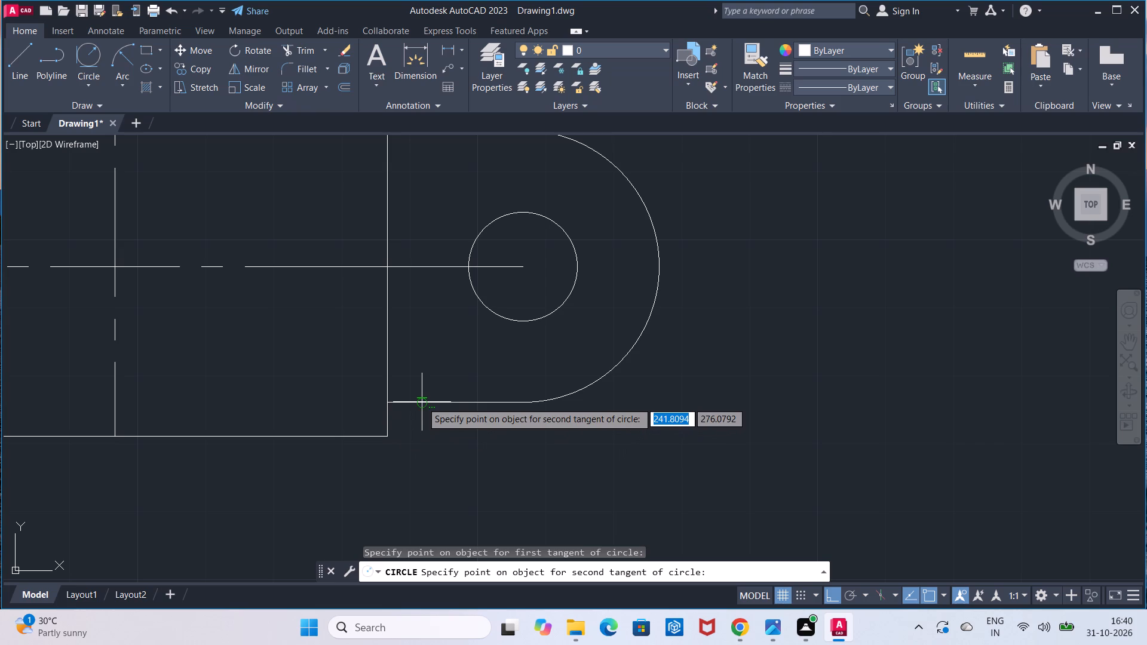
pyautogui.click(422, 402)
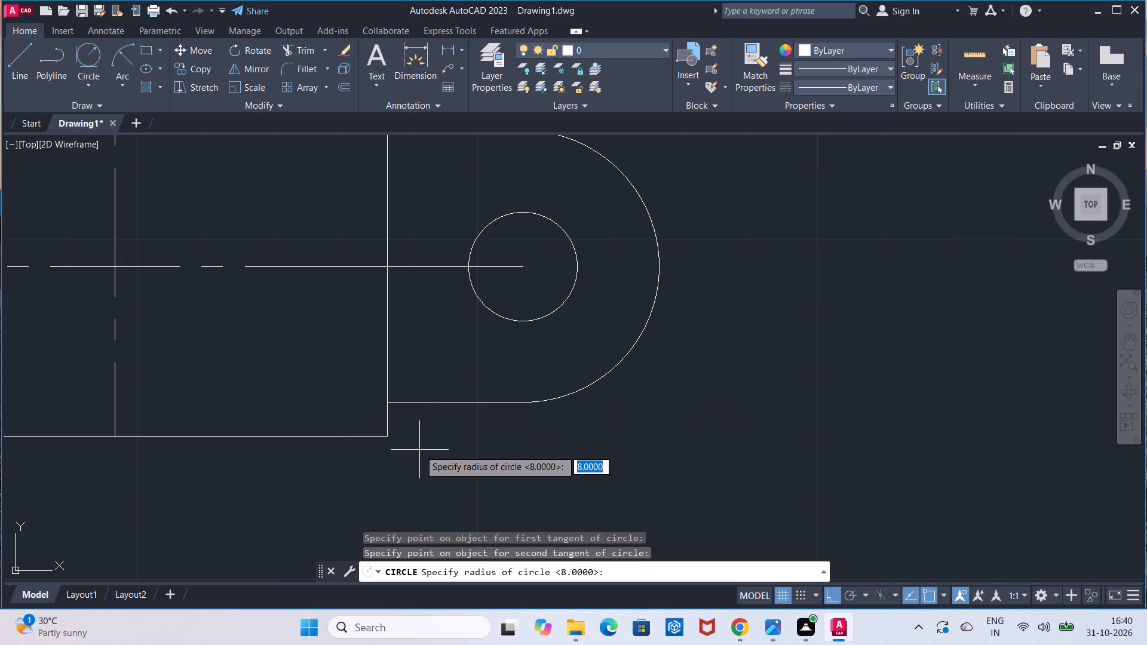
pyautogui.press('1')
pyautogui.press('0')
pyautogui.press('Return')
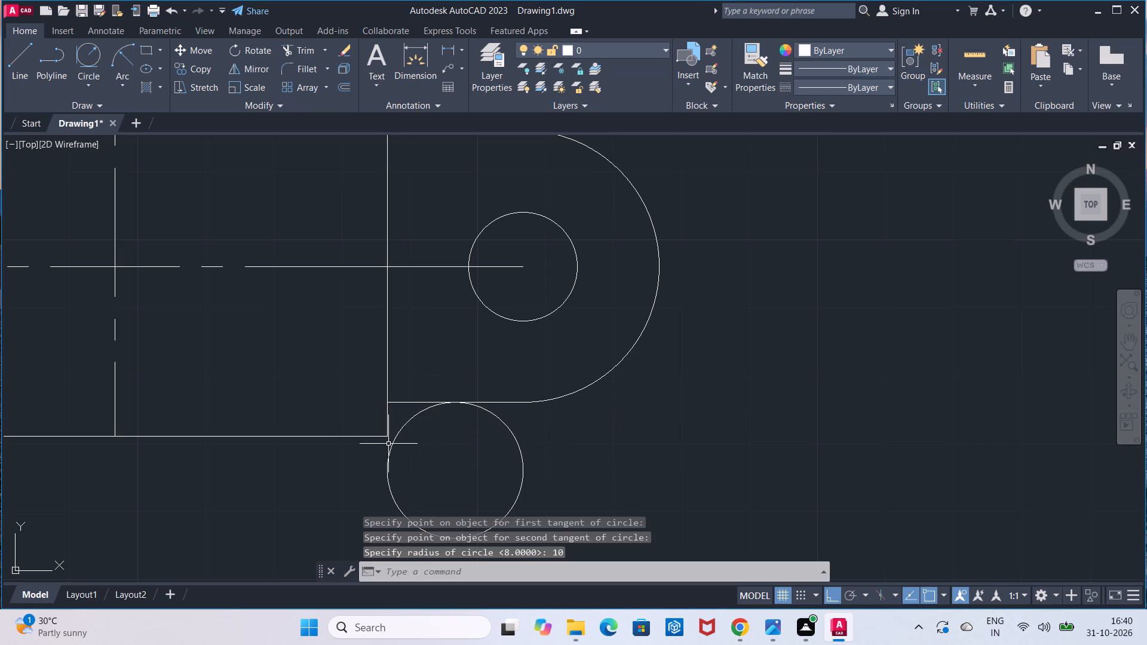
# Move the radius 10 circle horizontally toward the rectangle, bringing its upper-left side close to the rectangle's lower-right corner.
pyautogui.scroll(1, 388, 444)
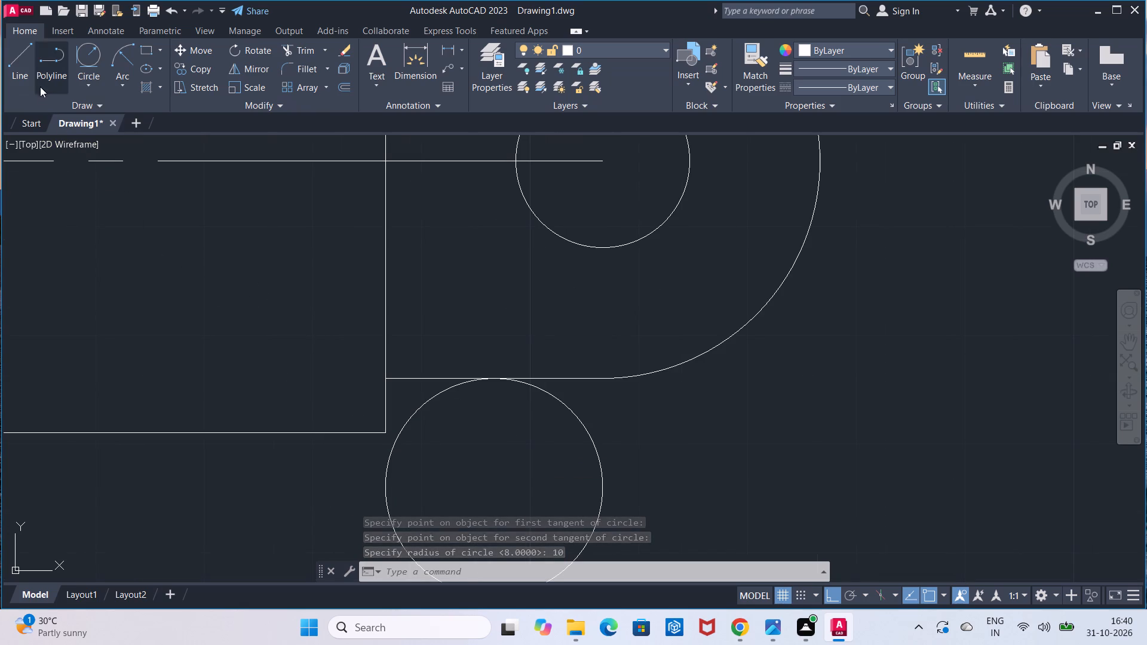
pyautogui.click(207, 49)
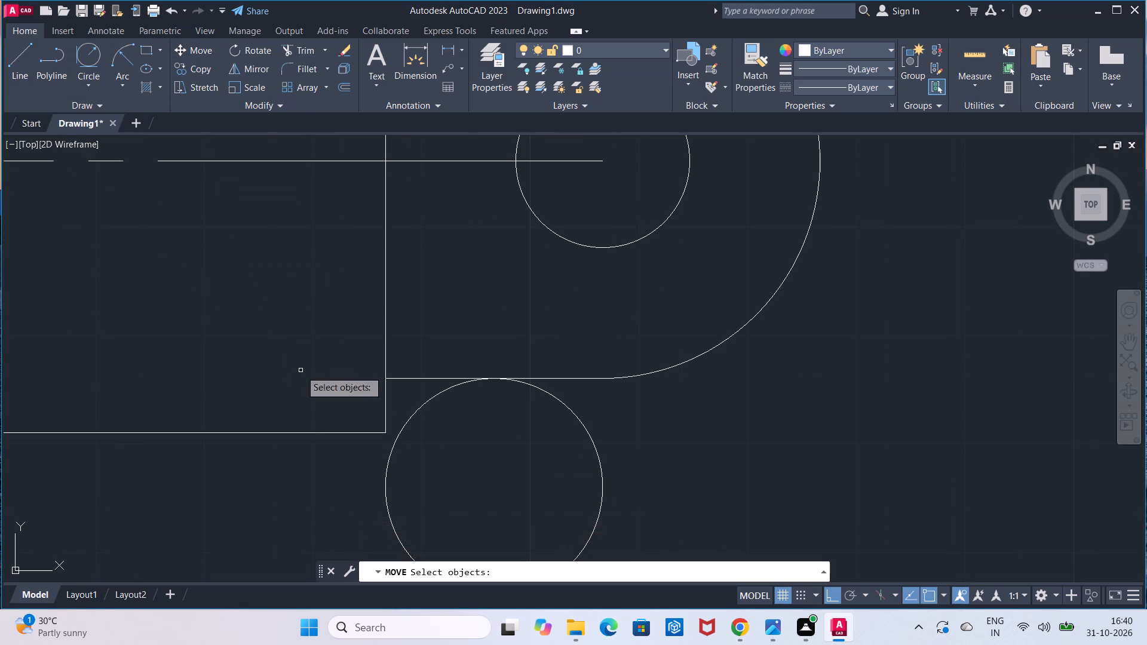
pyautogui.click(389, 453)
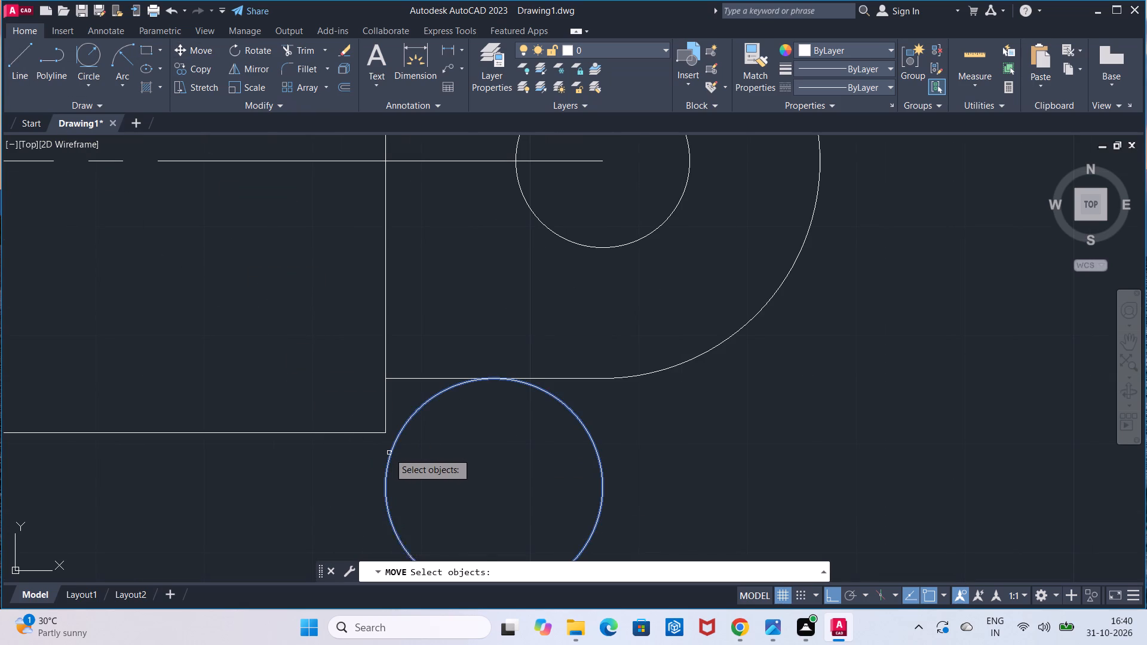
pyautogui.press('Return')
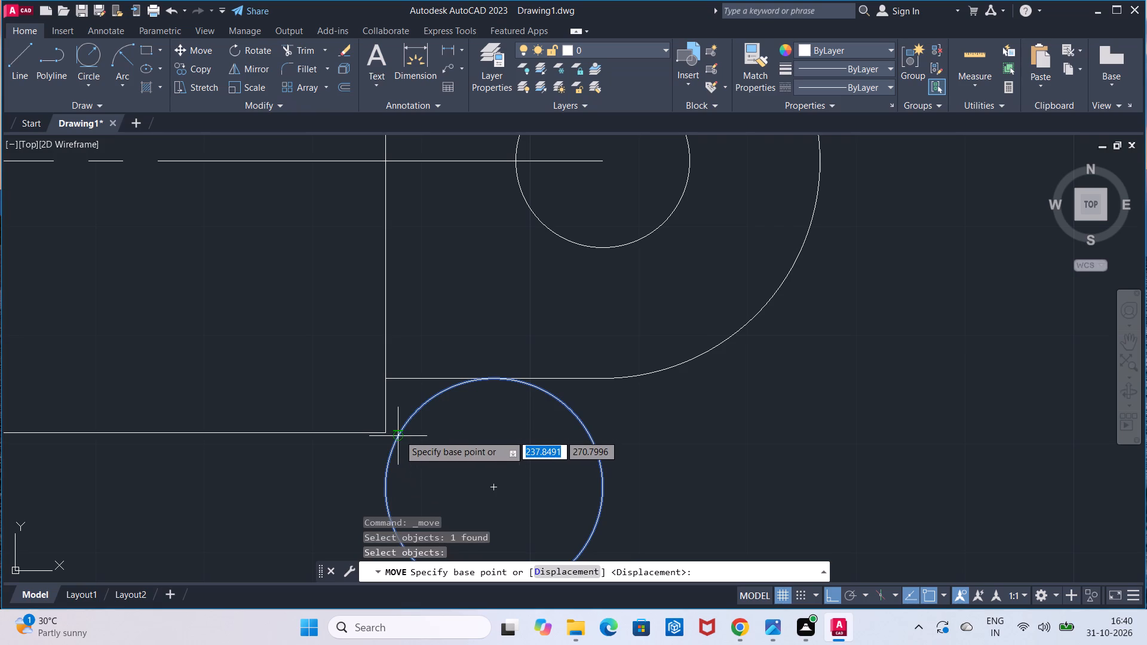
pyautogui.click(406, 429)
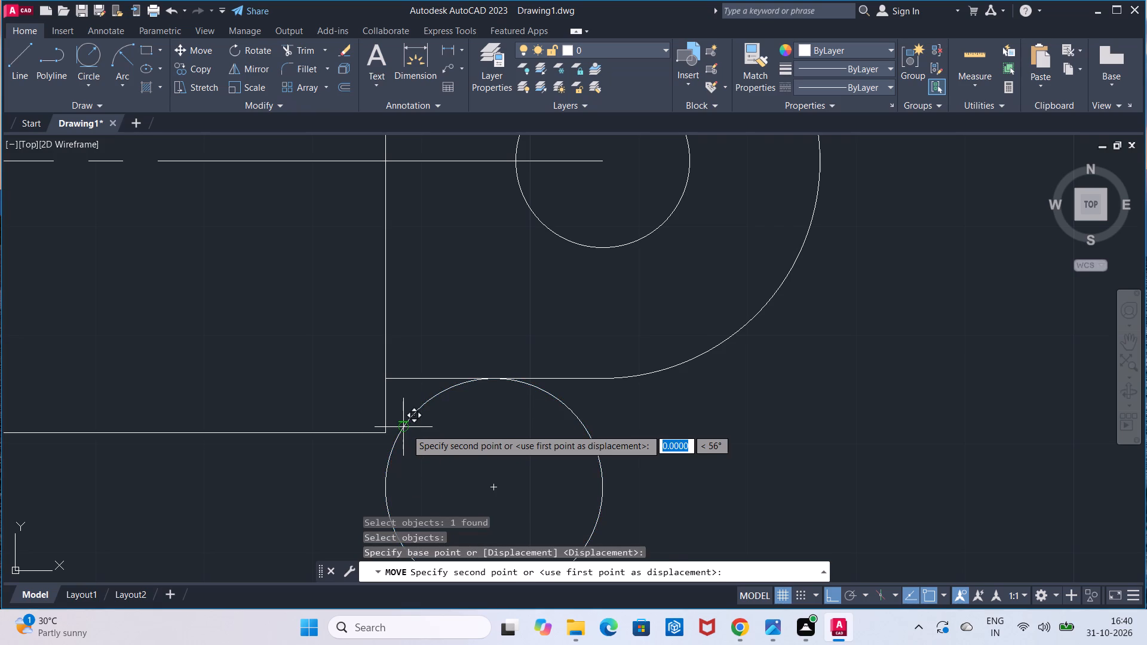
pyautogui.click(390, 429)
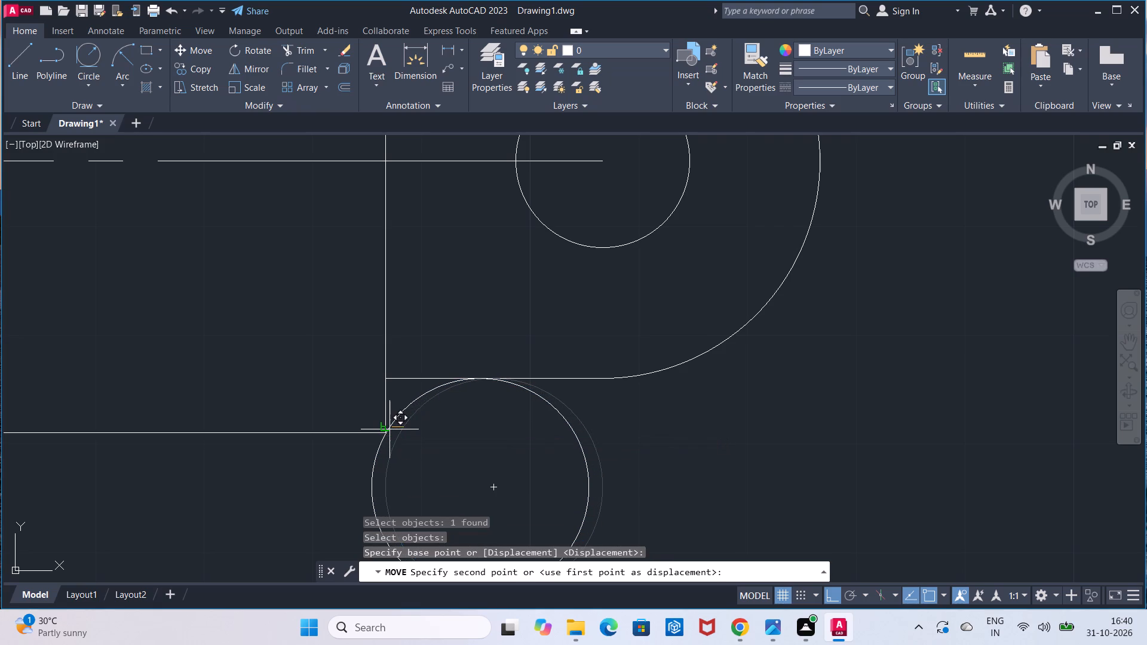
# Move the circle from its crossing with the rectangle's bottom edge onto the rectangle's lower-right corner.
pyautogui.scroll(3, 390, 432)
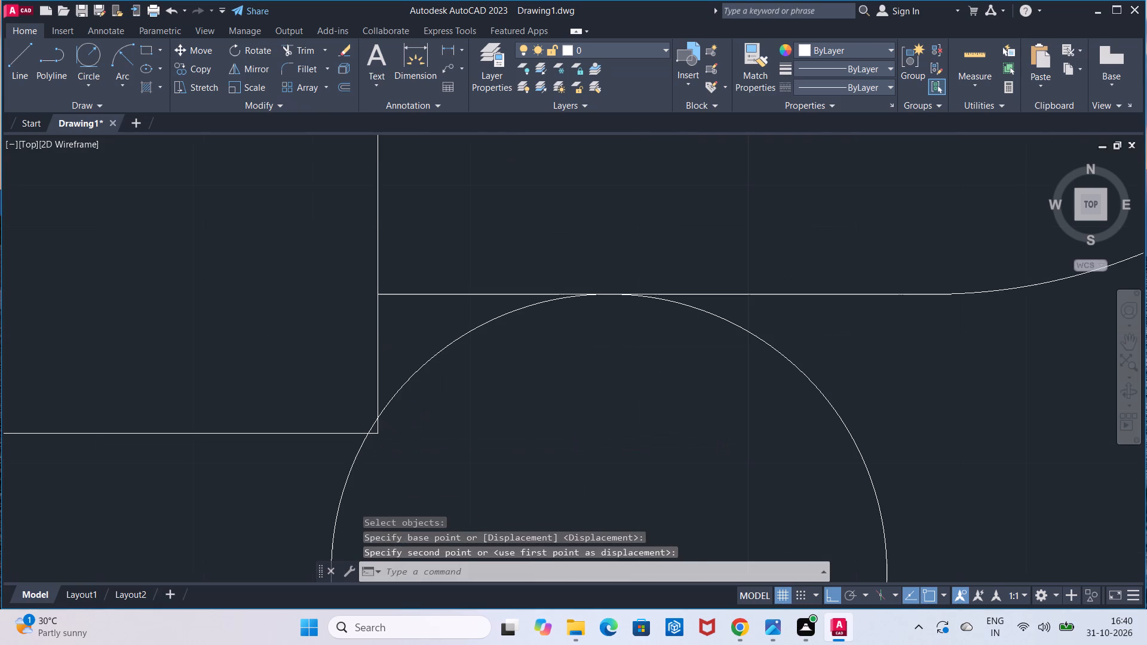
pyautogui.scroll(2, 390, 432)
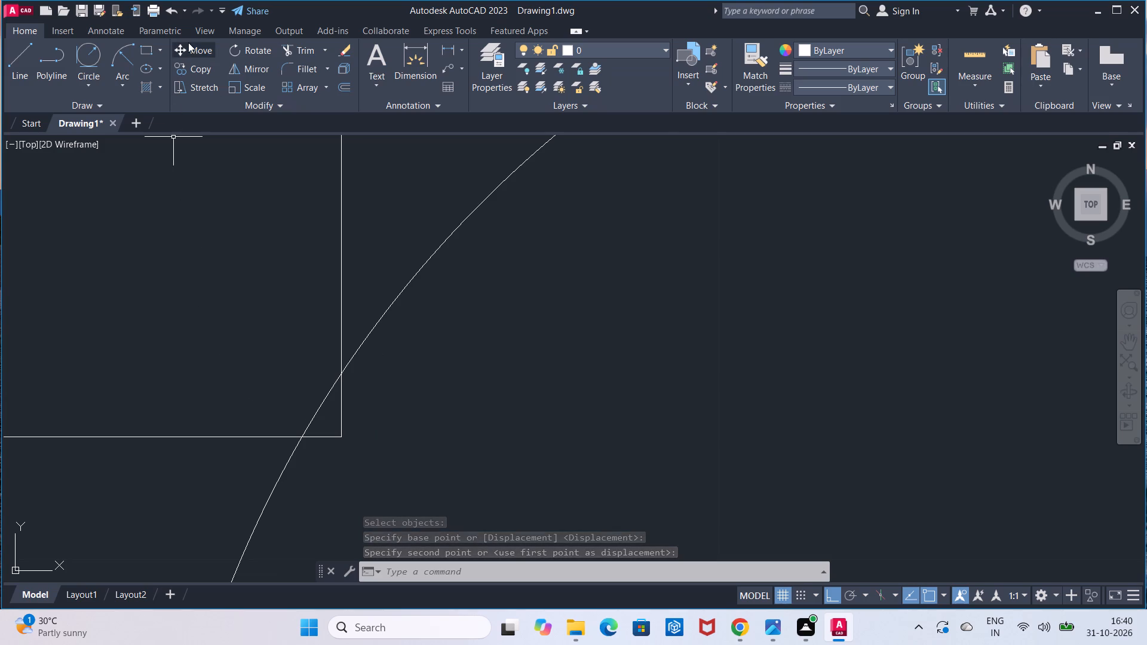
pyautogui.click(188, 42)
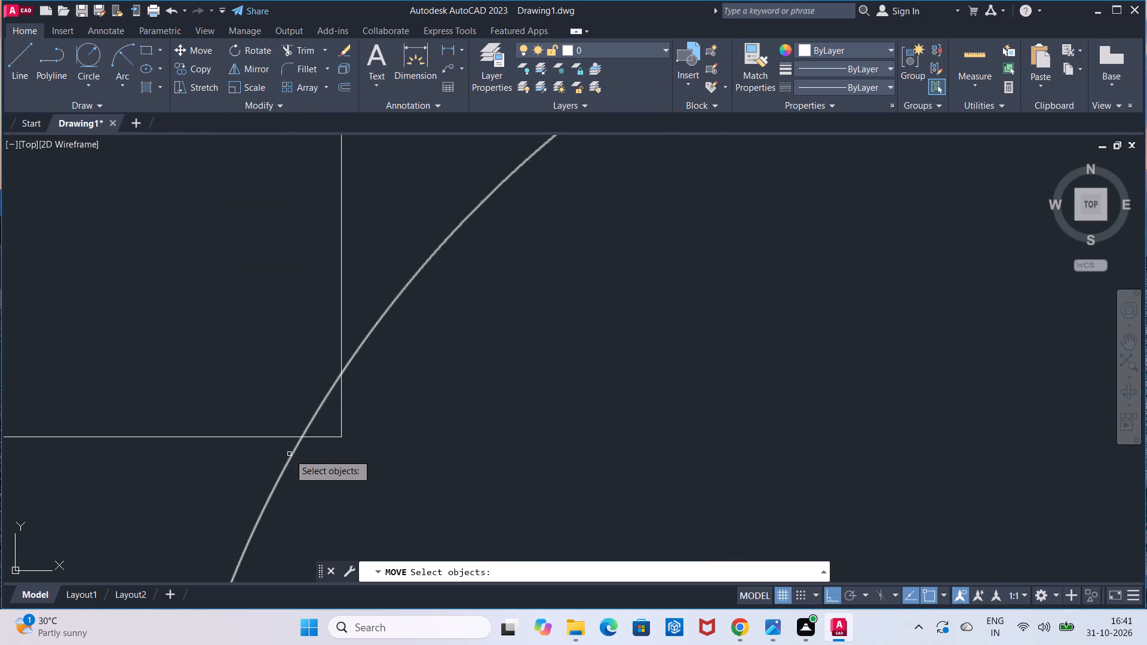
pyautogui.click(289, 454)
pyautogui.press('Return')
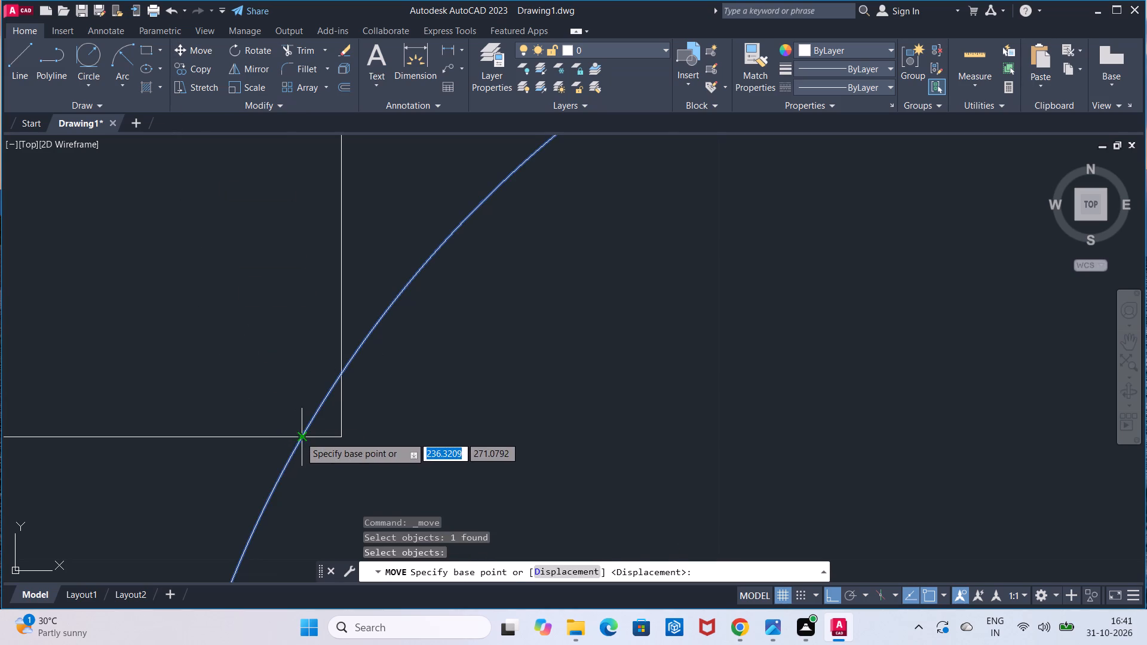
pyautogui.click(300, 437)
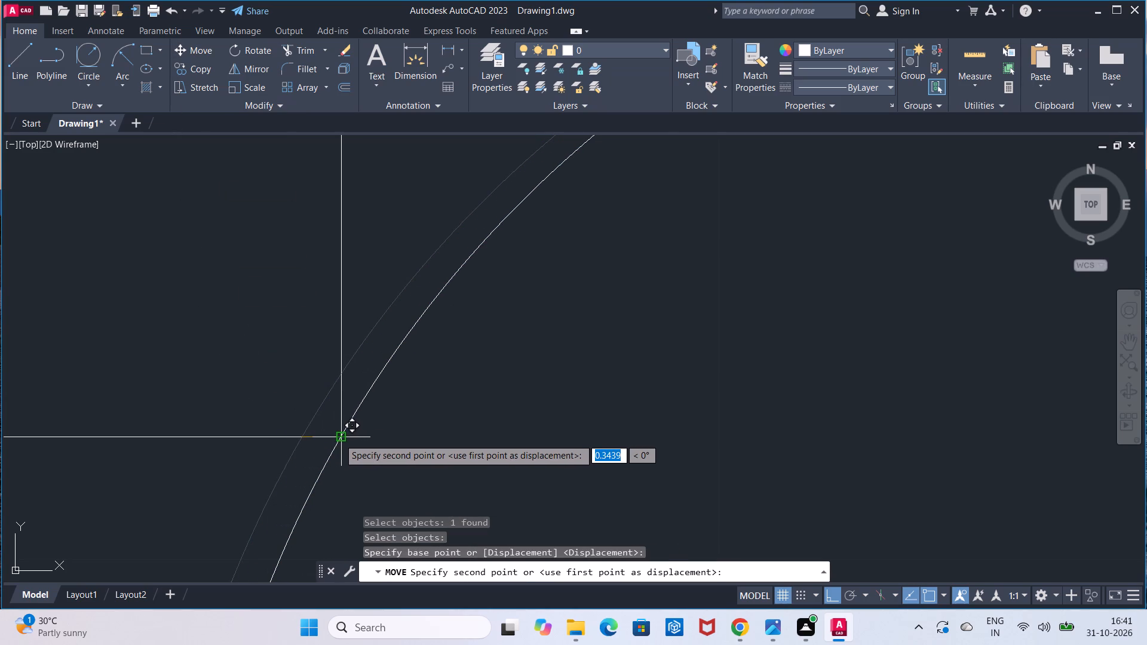
pyautogui.click(339, 438)
# Trim the circle and the right lug's lower line to leave only the blend arc at the rectangle's lower-right corner.
pyautogui.scroll(-4, 339, 438)
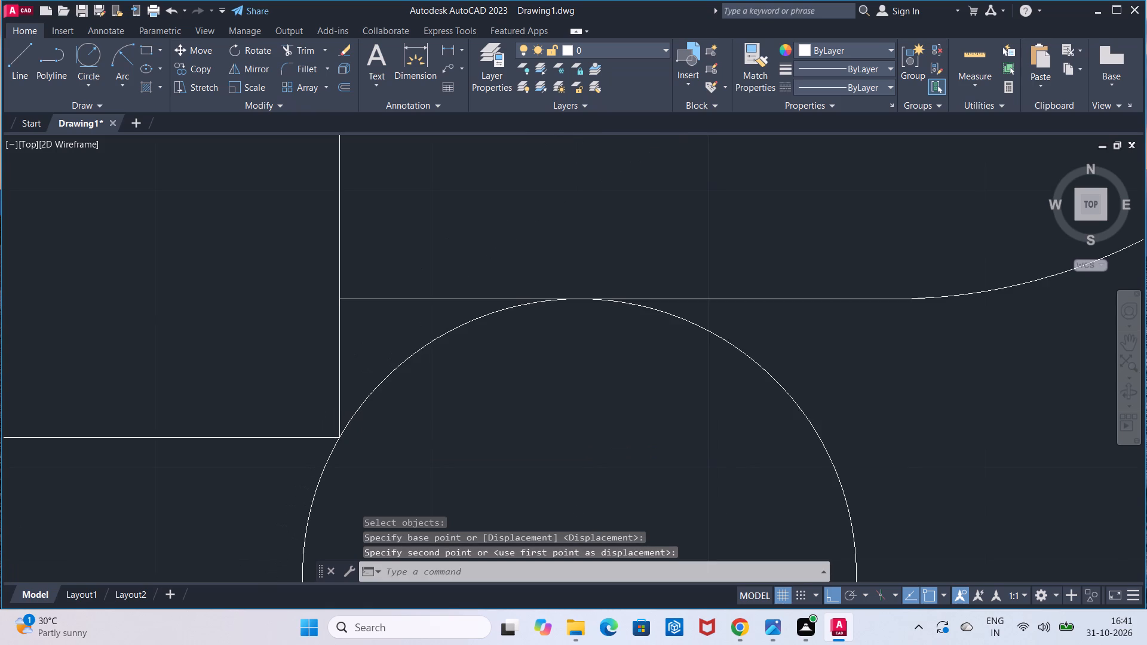
pyautogui.scroll(-2, 339, 438)
pyautogui.moveTo(371, 477); pyautogui.dragTo(404, 418, button='middle')
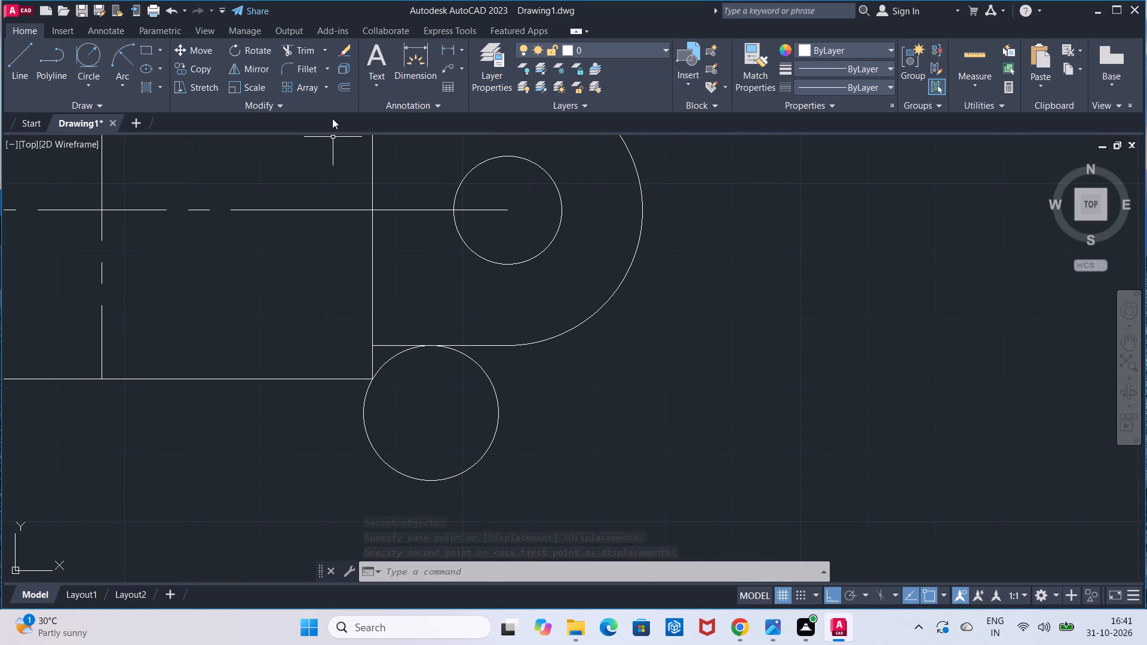
pyautogui.click(306, 53)
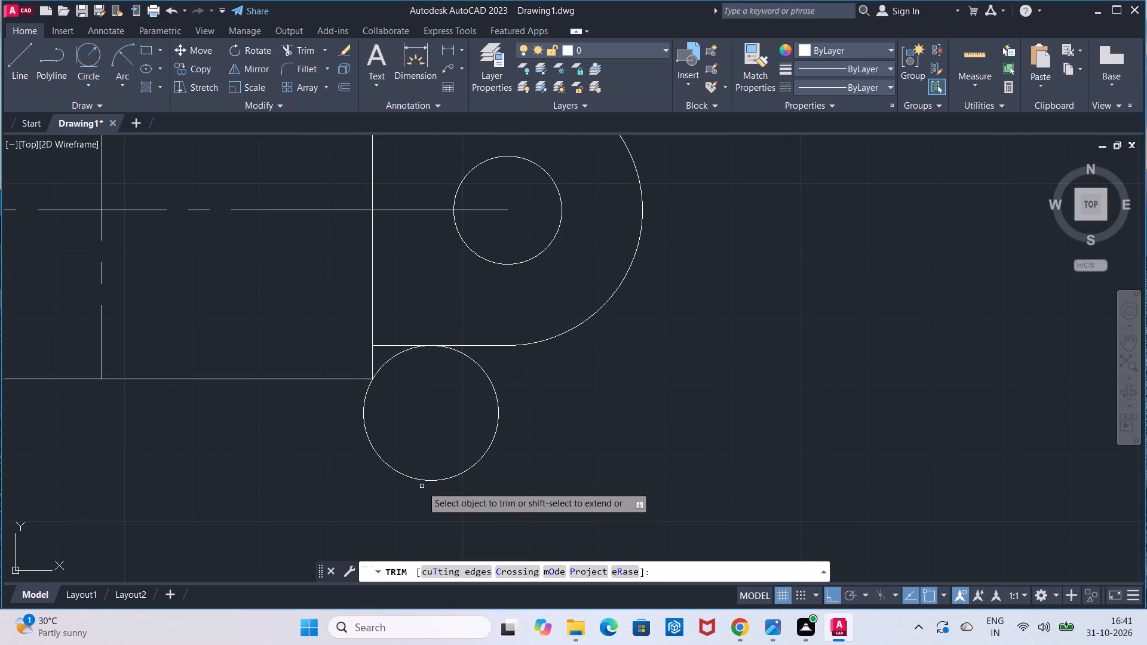
pyautogui.click(427, 480)
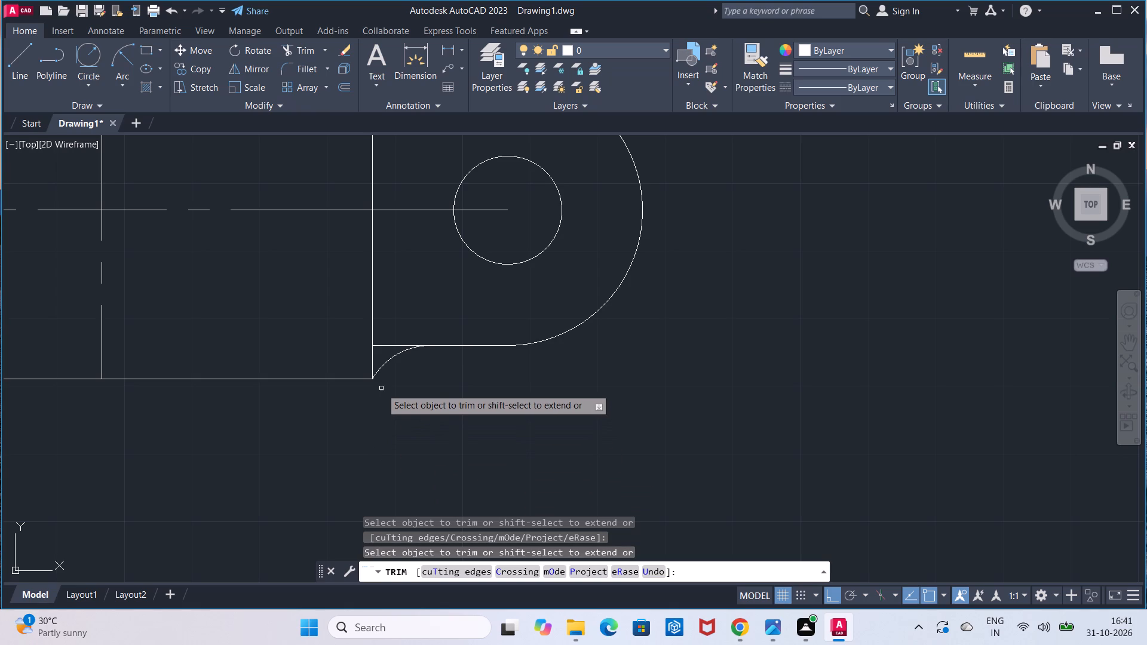
pyautogui.click(387, 346)
pyautogui.scroll(-1, 387, 346)
pyautogui.moveTo(387, 346); pyautogui.dragTo(506, 473, button='middle')
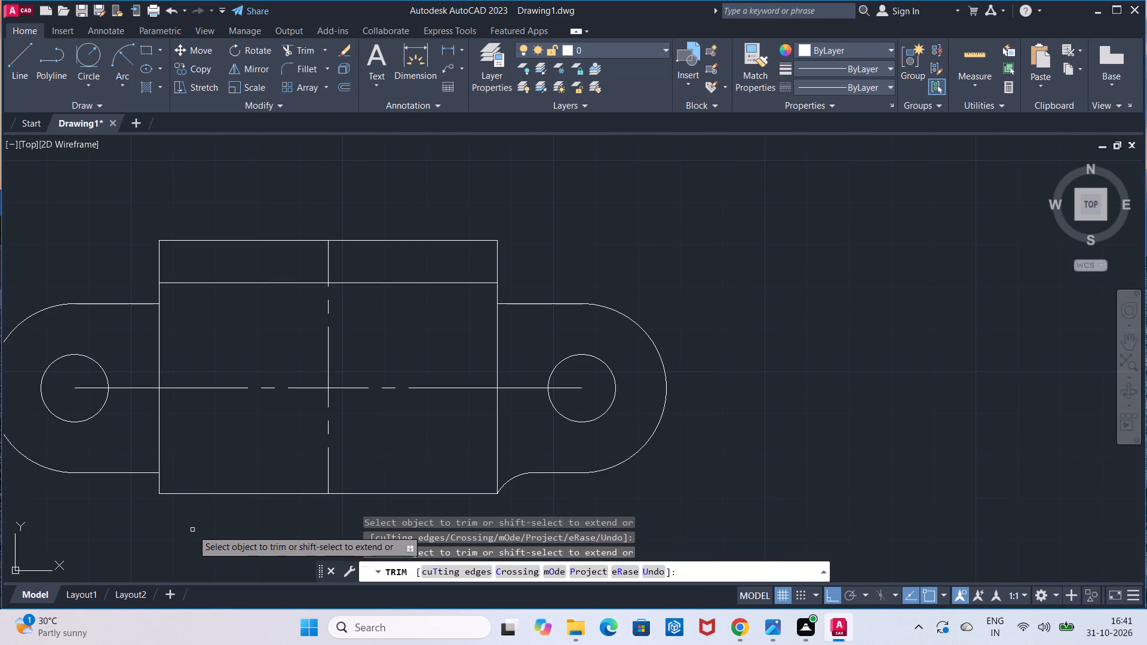
pyautogui.press('Escape')
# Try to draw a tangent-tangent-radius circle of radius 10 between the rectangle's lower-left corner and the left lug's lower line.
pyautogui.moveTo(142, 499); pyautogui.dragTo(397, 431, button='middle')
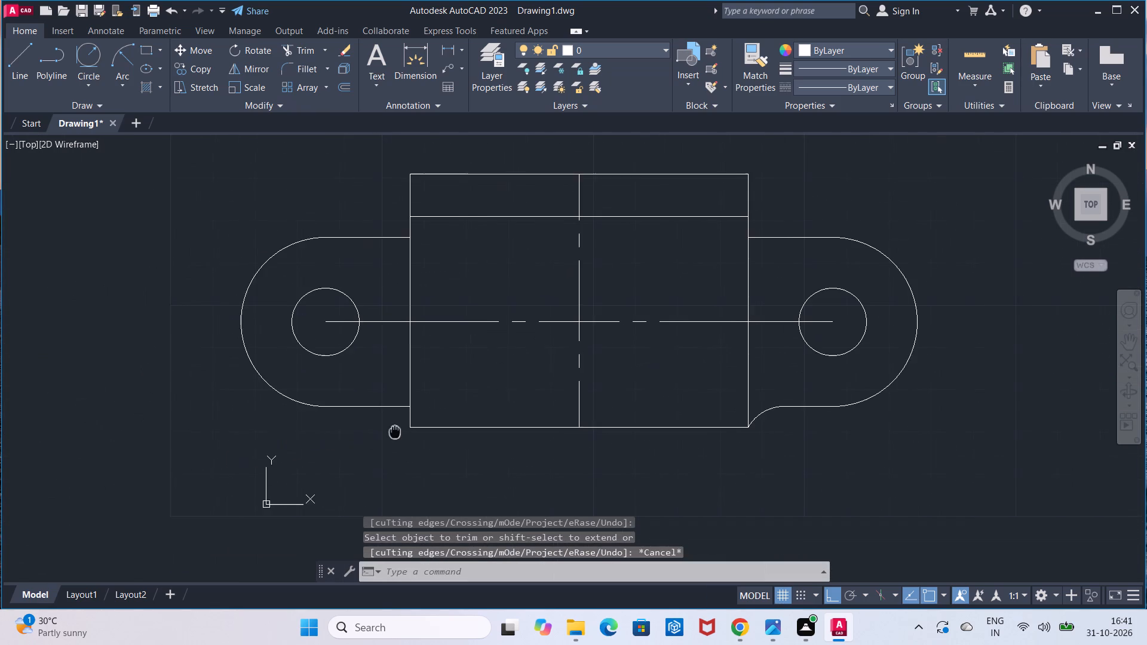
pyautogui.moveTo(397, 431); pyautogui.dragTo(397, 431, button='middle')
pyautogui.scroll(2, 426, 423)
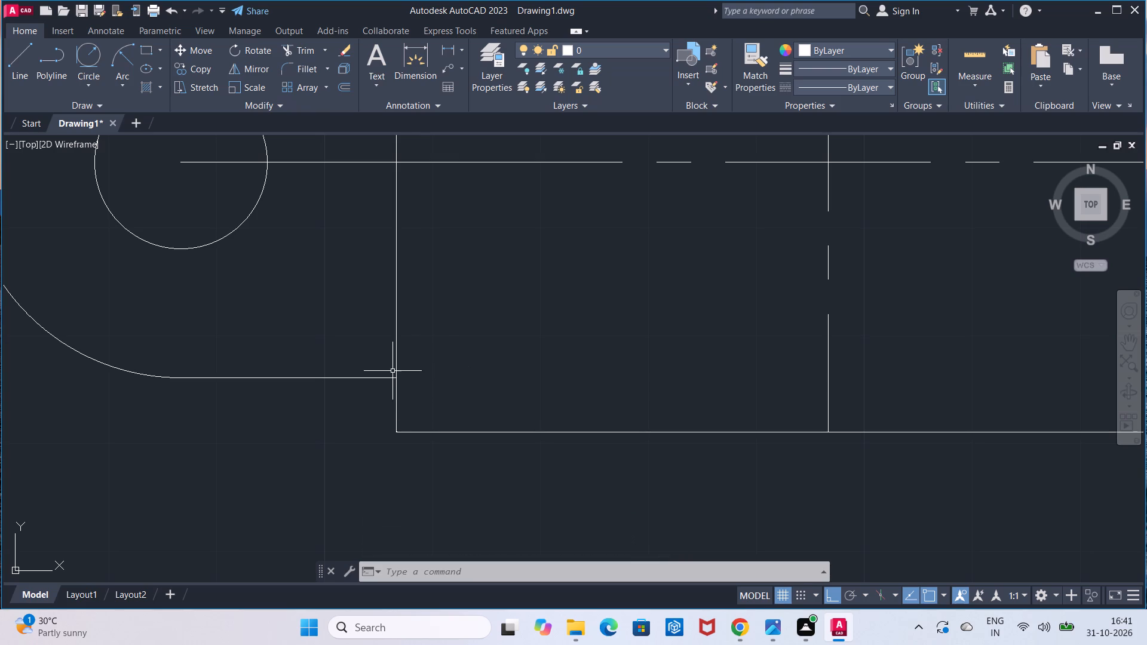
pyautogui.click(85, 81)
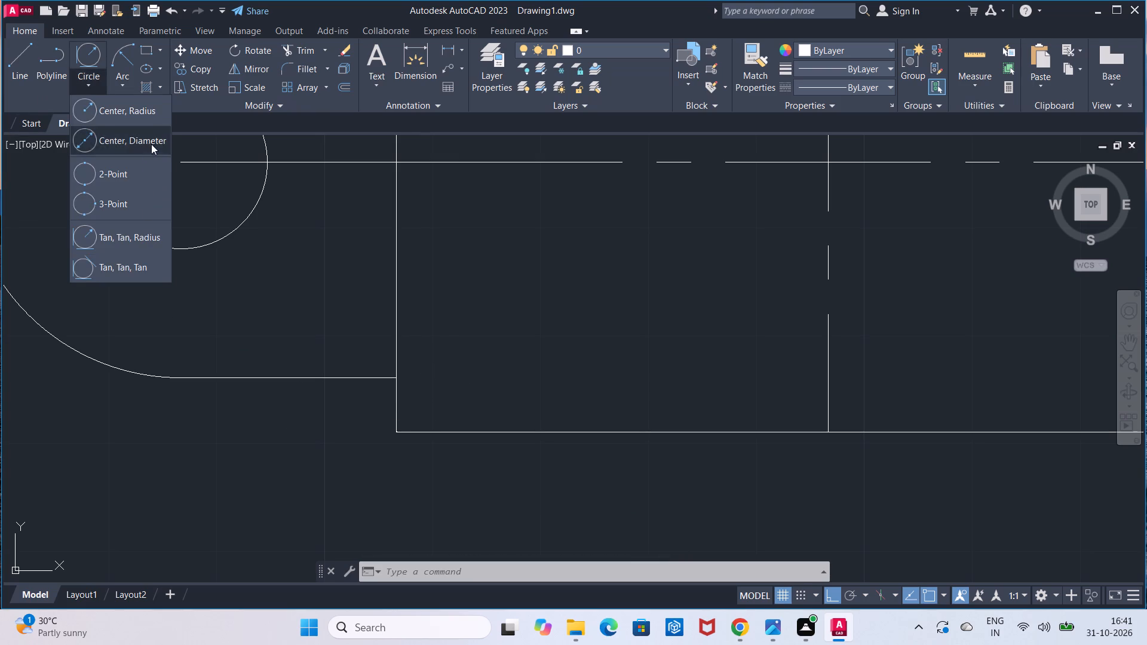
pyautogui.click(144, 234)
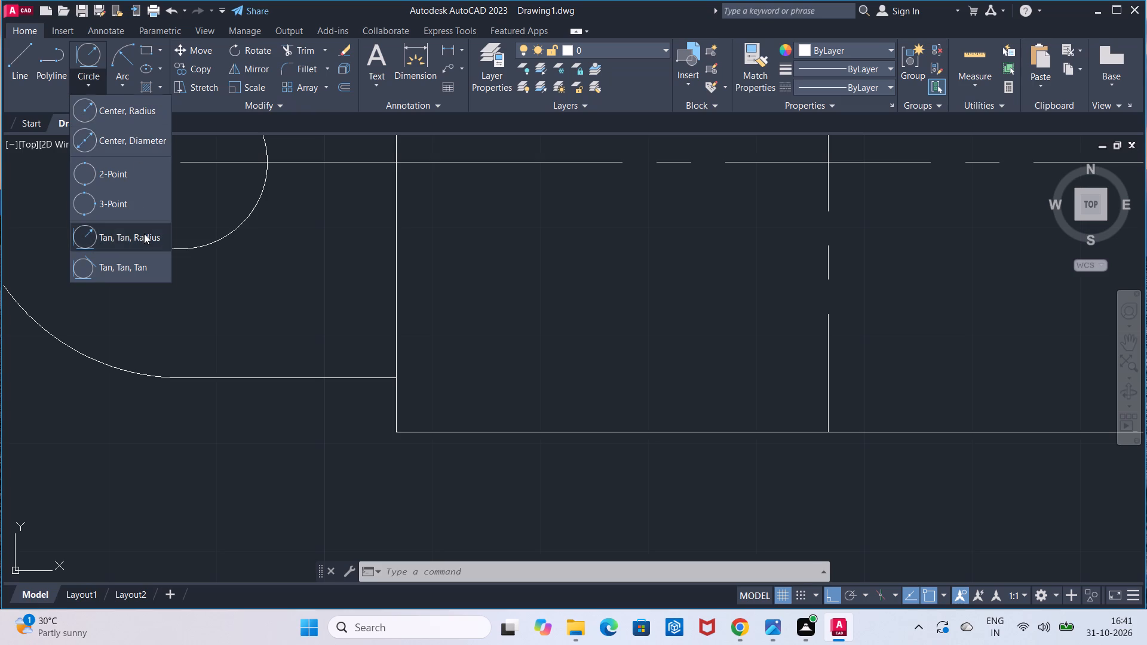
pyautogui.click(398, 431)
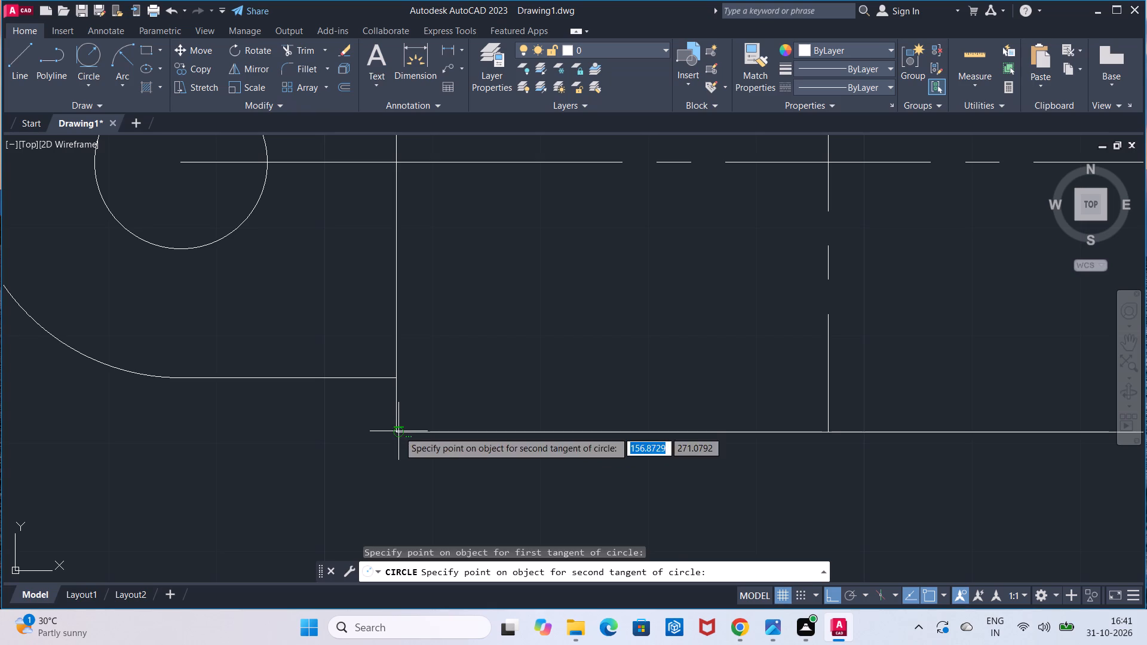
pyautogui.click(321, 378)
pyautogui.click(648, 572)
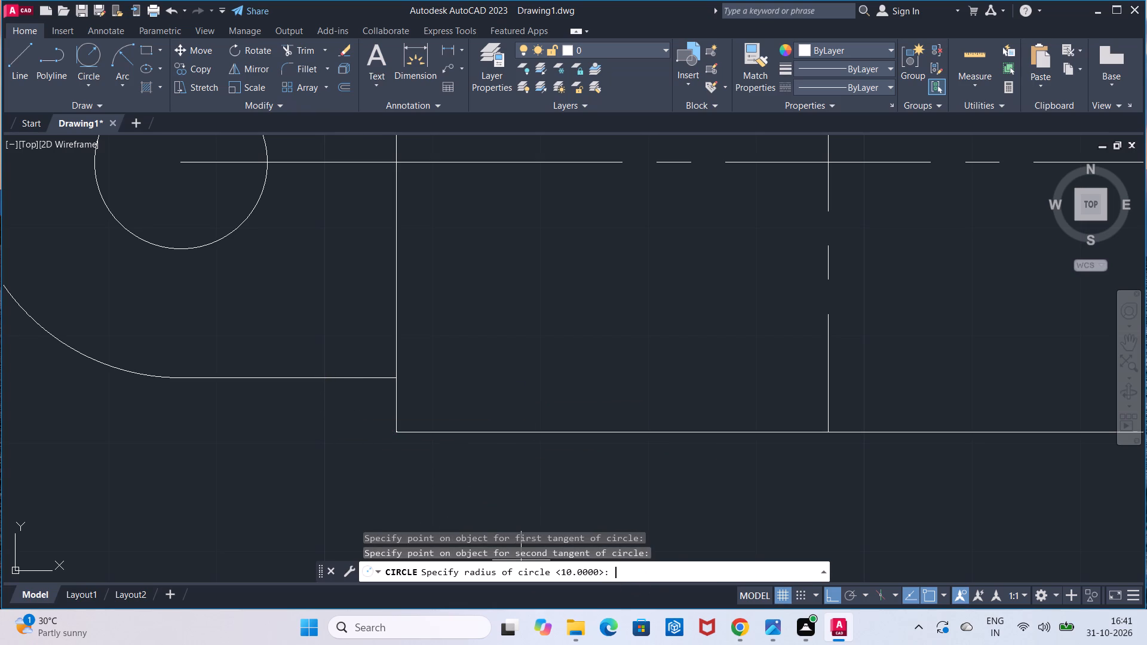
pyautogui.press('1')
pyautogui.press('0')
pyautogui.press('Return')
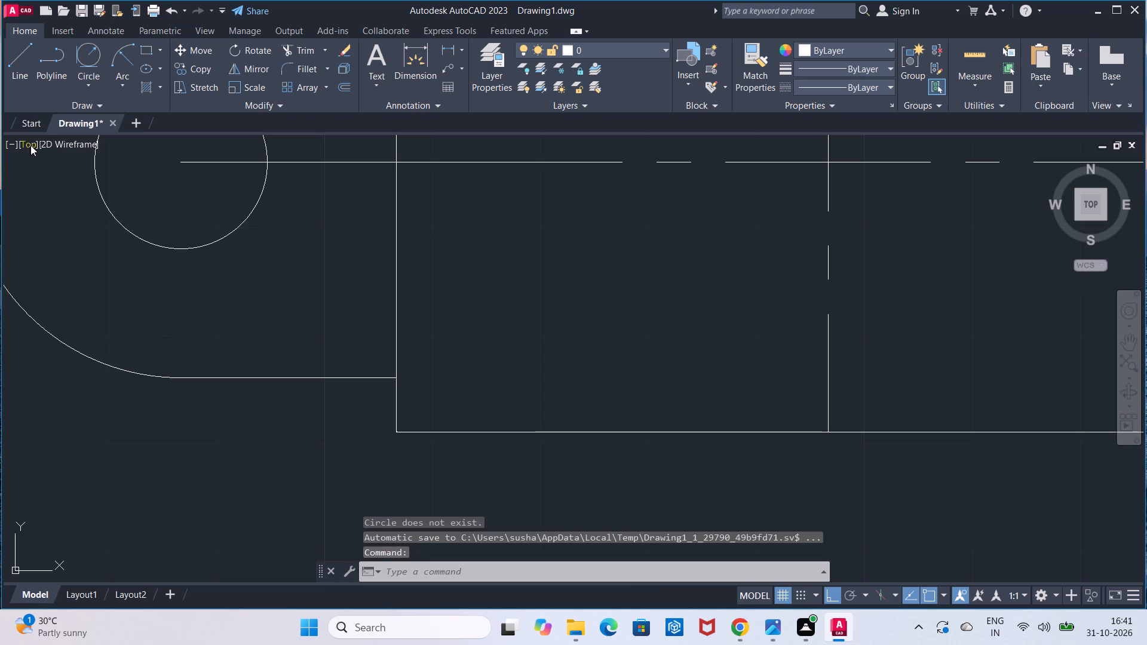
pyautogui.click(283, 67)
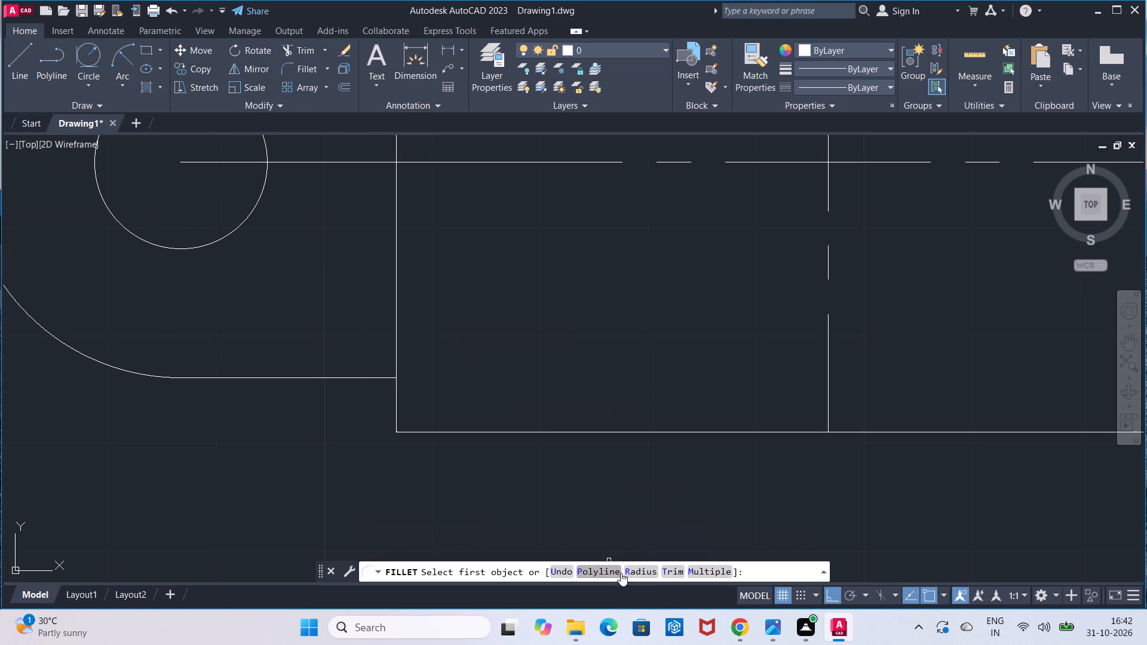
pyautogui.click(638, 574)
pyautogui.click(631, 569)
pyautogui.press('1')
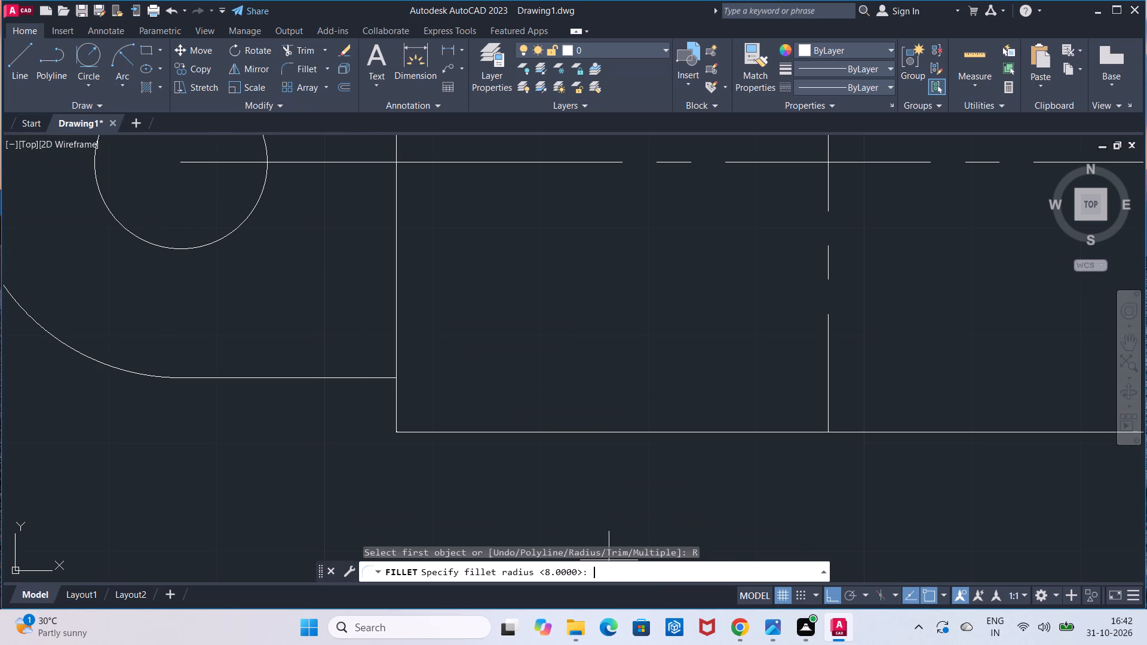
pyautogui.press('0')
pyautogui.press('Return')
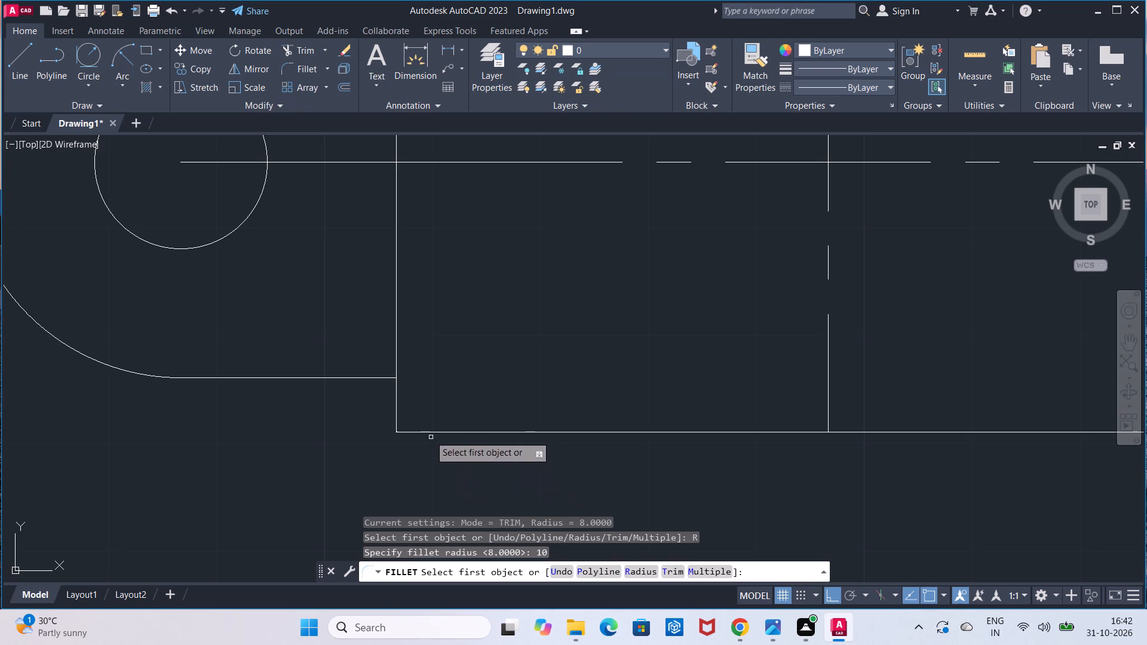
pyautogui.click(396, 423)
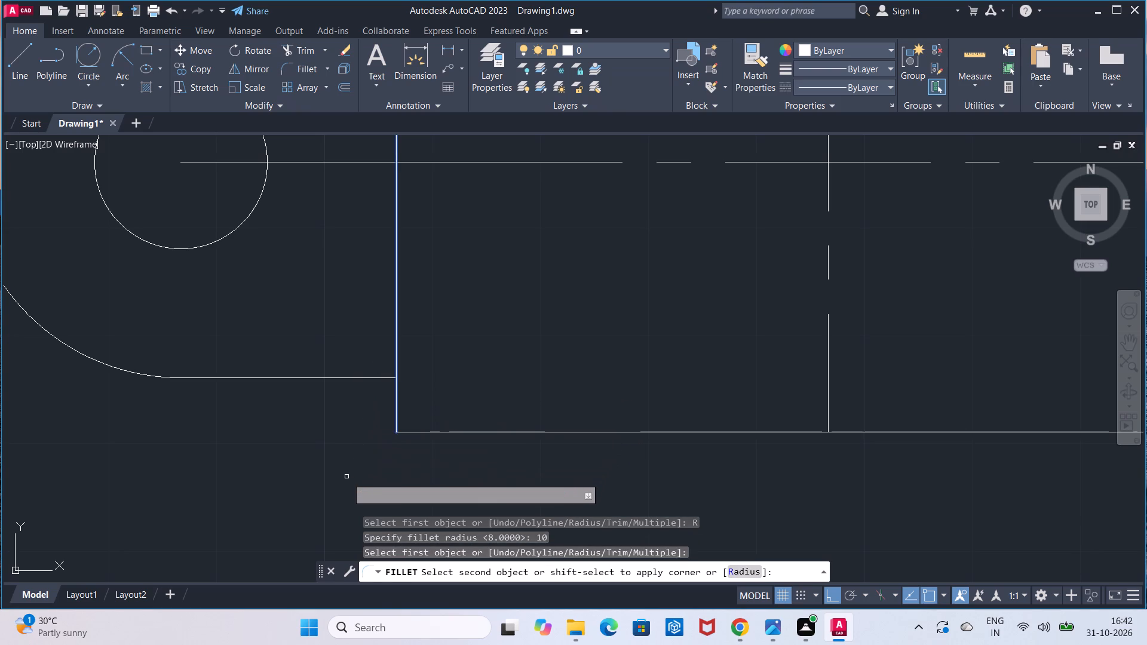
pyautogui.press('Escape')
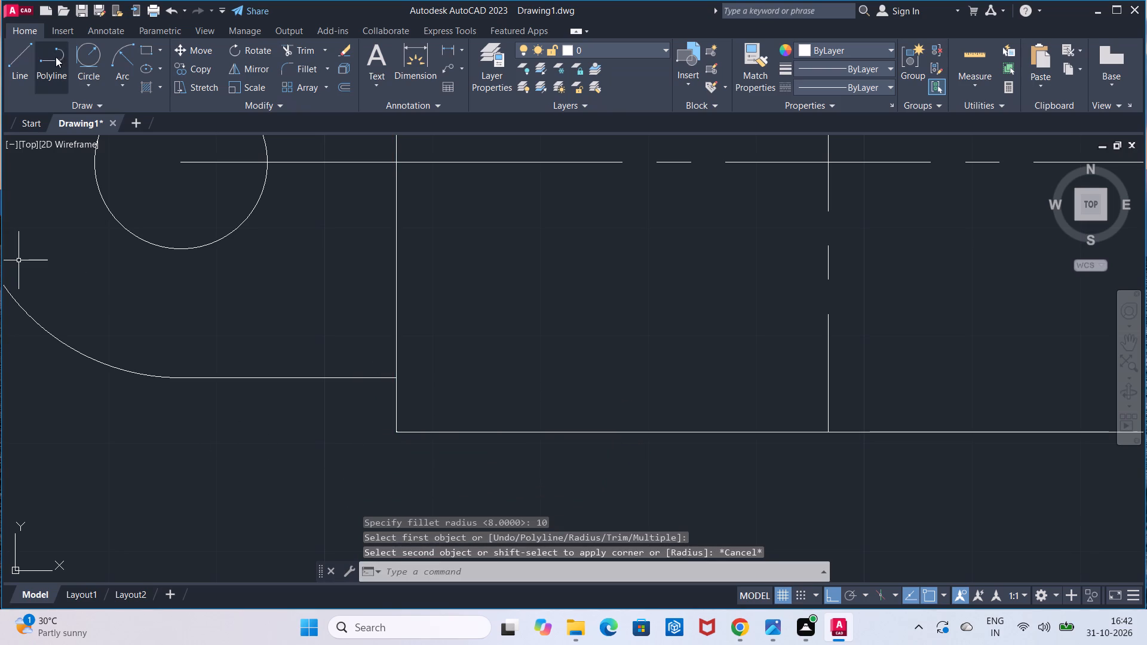
# Draw a tangent-tangent-radius circle of radius 10 touching the left lug's lower line and the rectangle's left edge.
pyautogui.click(82, 64)
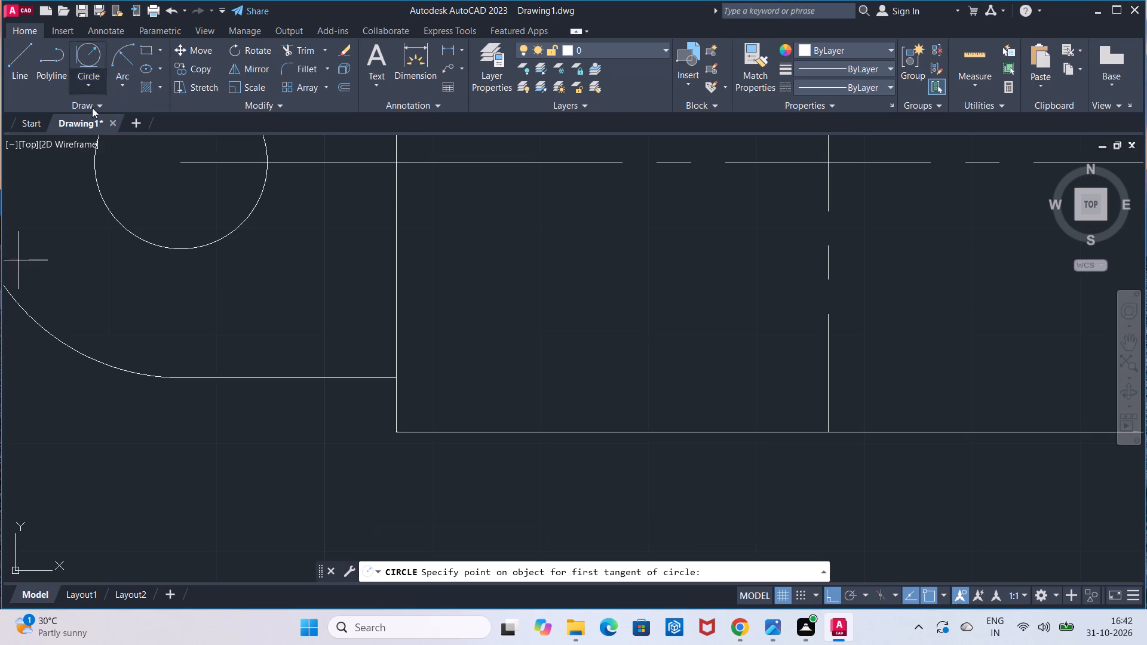
pyautogui.click(333, 377)
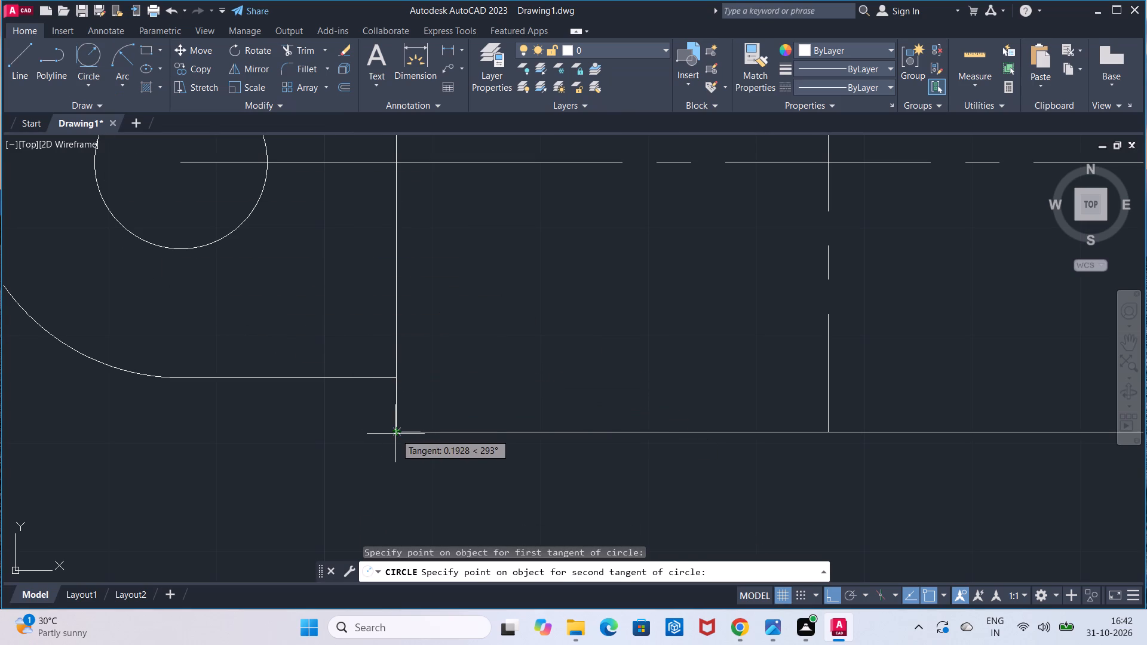
pyautogui.click(395, 434)
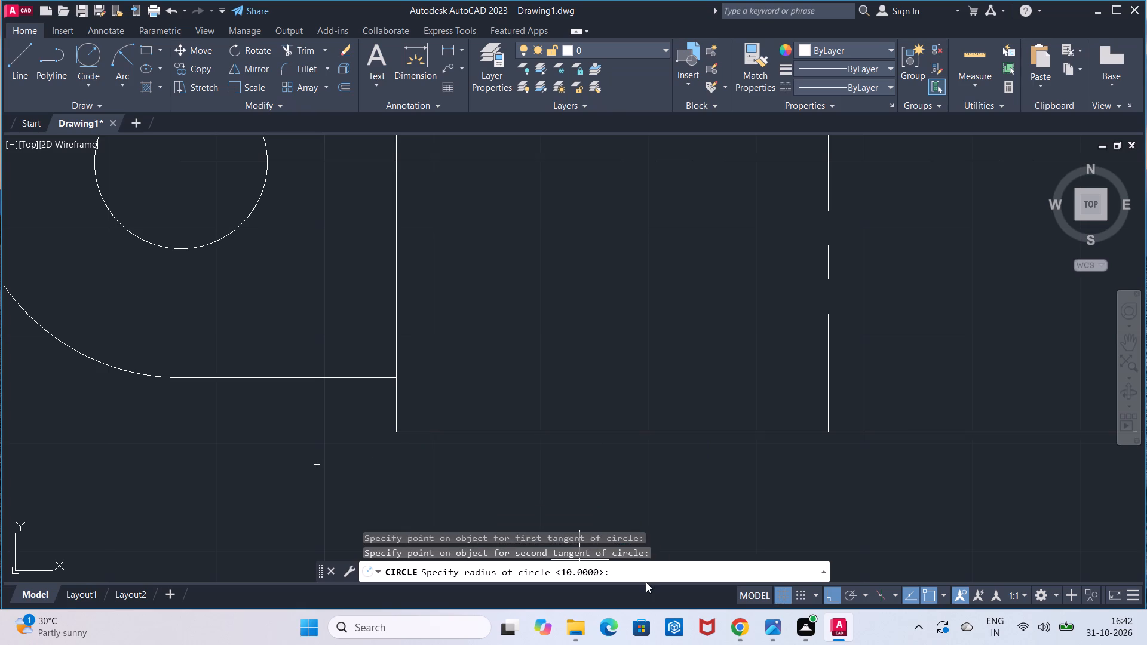
pyautogui.click(646, 578)
pyautogui.write('10')
pyautogui.press('Return')
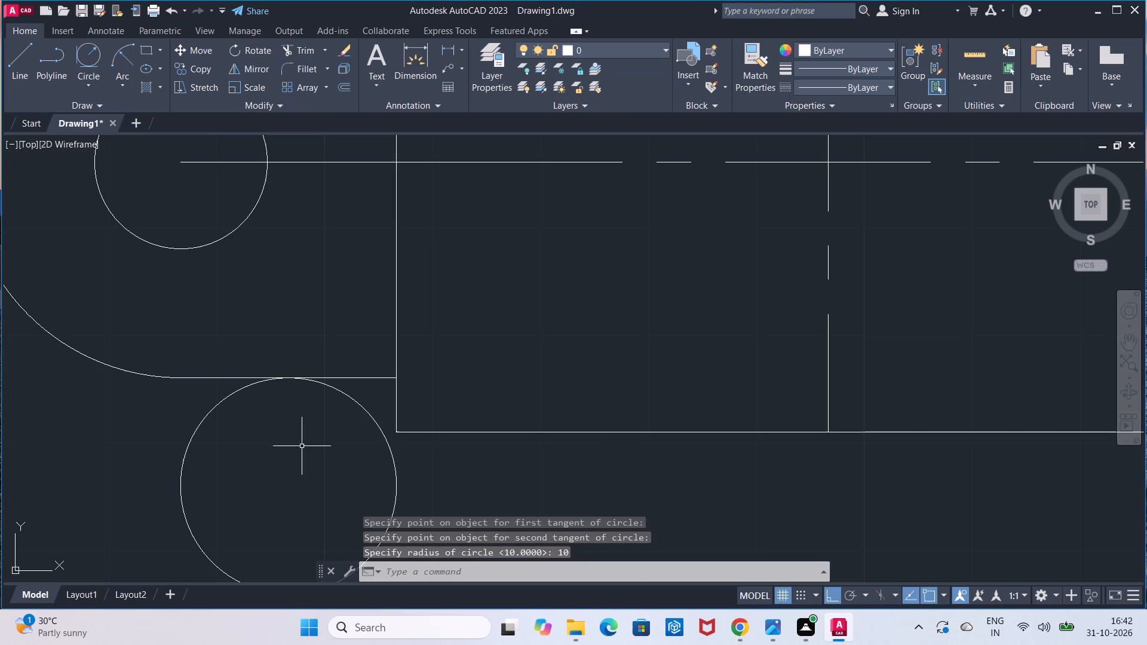
# Move the radius 10 circle horizontally about 1.54 toward the rectangle, bringing its upper-right side close to the rectangle's lower-left corner.
pyautogui.scroll(1, 300, 446)
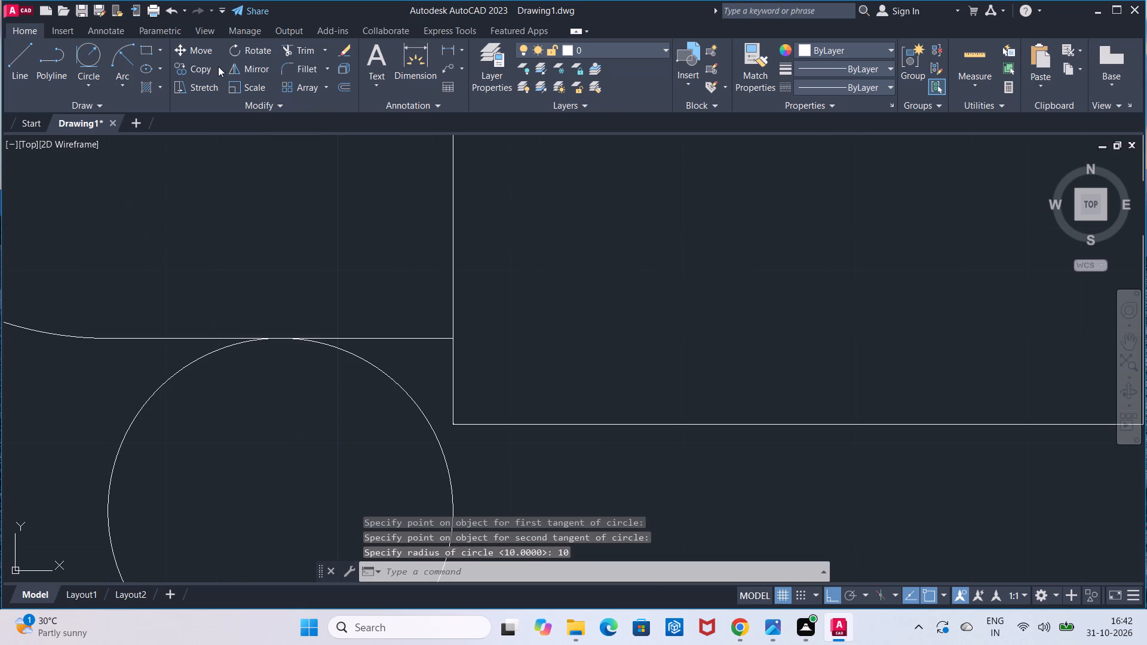
pyautogui.click(194, 49)
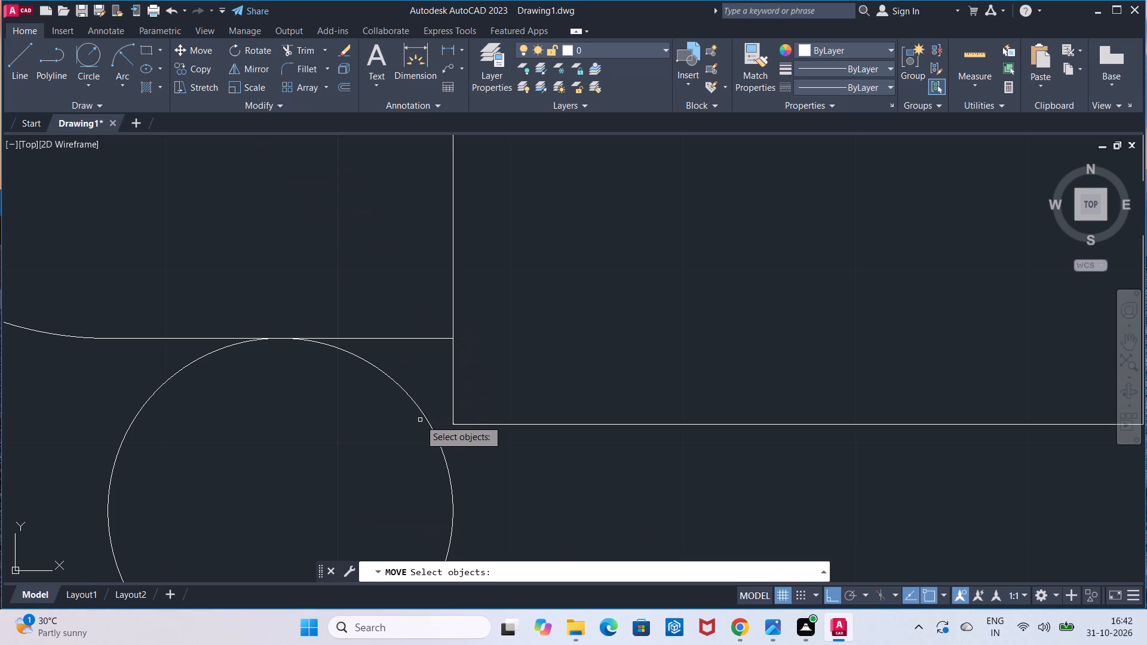
pyautogui.click(428, 418)
pyautogui.press('Return')
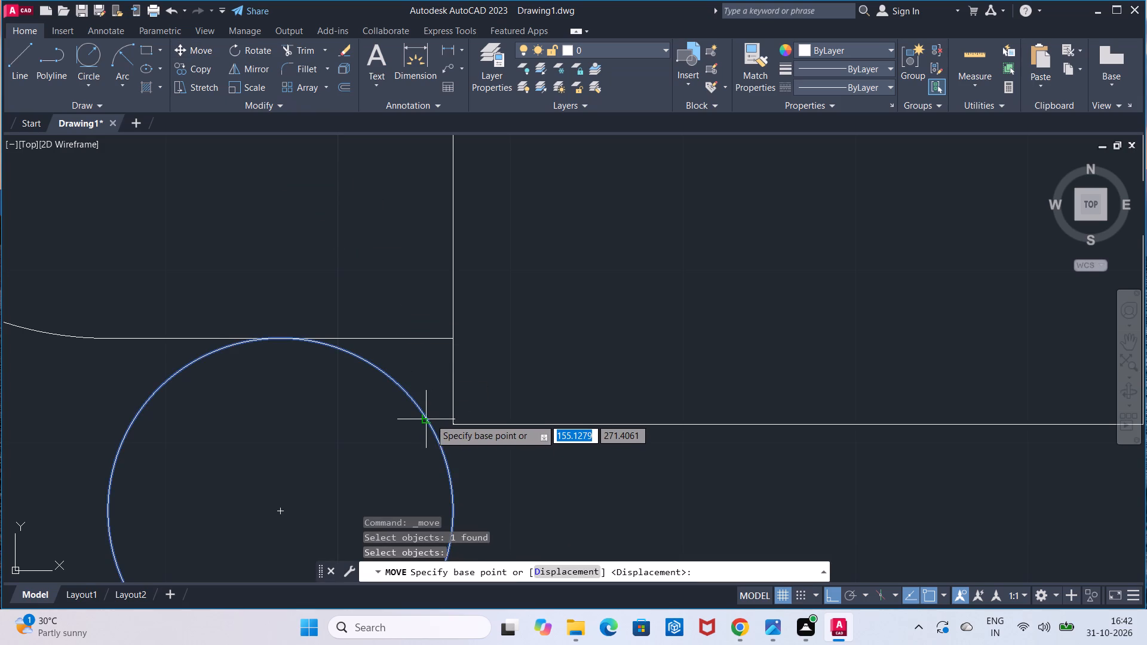
pyautogui.click(423, 418)
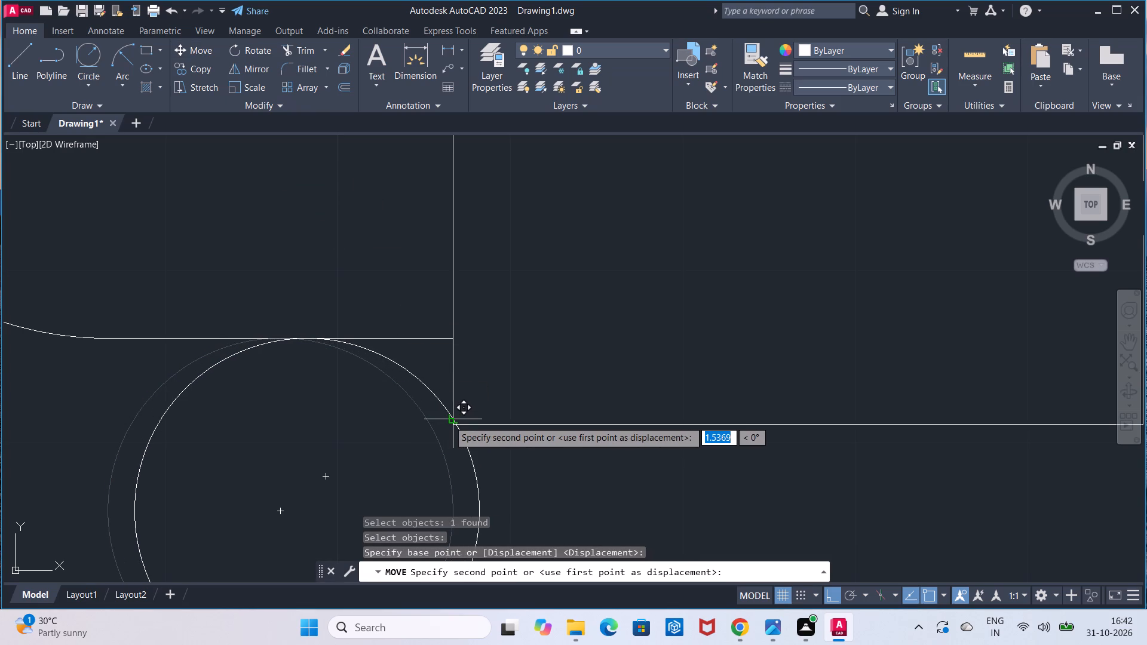
pyautogui.click(452, 420)
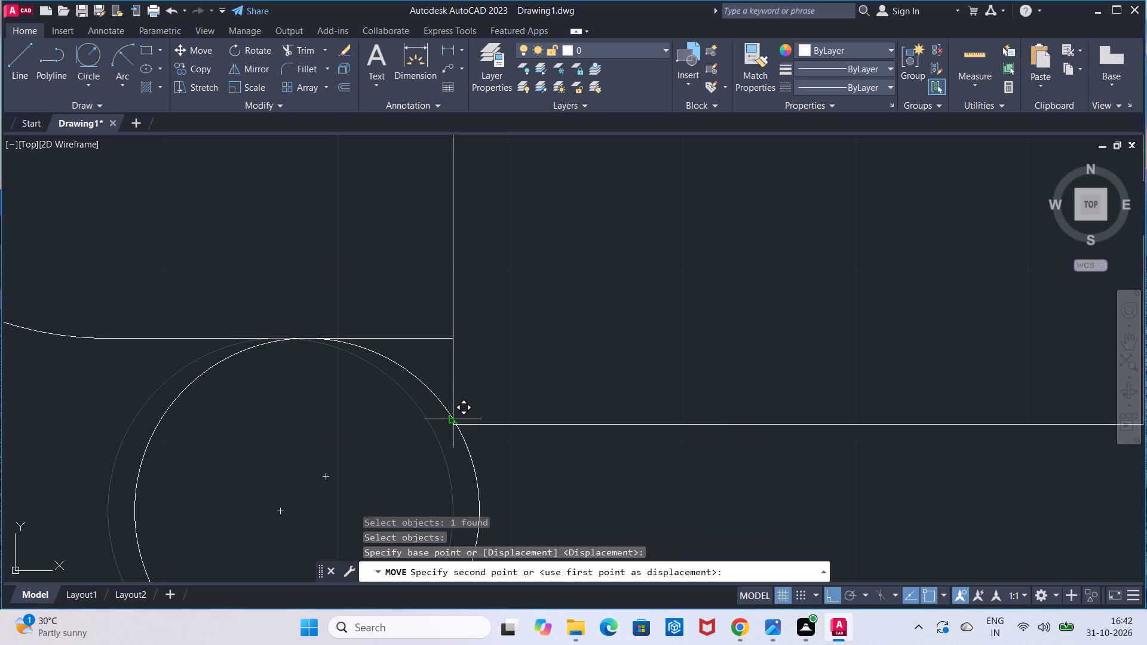
# Trim away the tiny stray diagonal segment inside the rectangle's lower-left corner.
pyautogui.scroll(5, 441, 423)
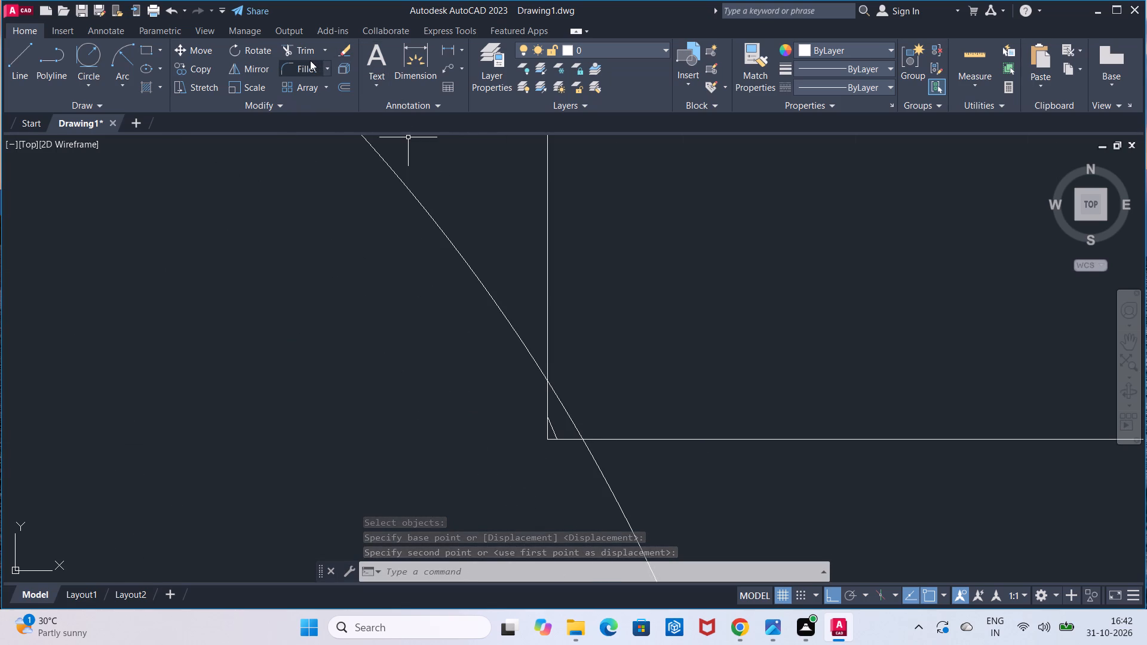
pyautogui.click(285, 47)
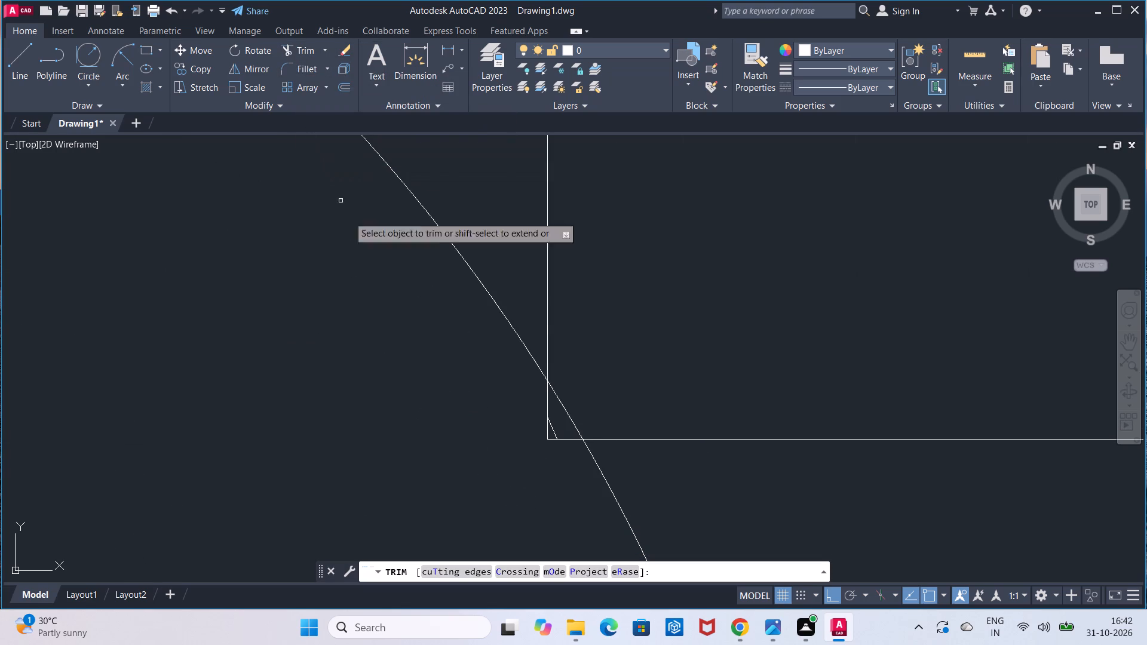
pyautogui.click(551, 428)
pyautogui.press('Escape')
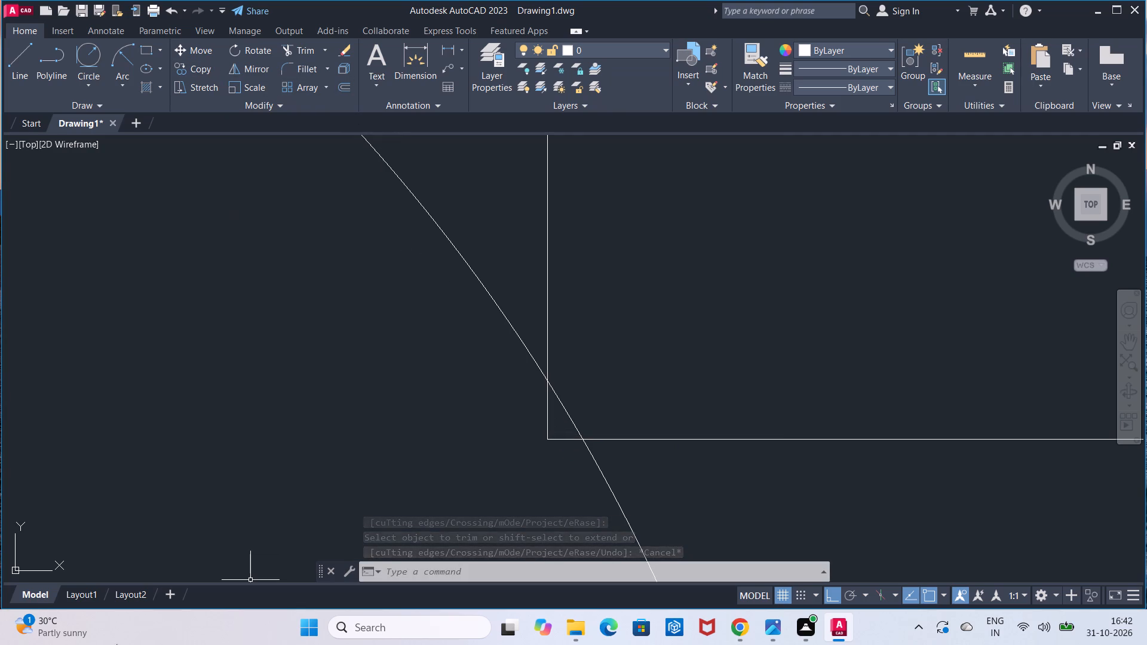
# Move the circle horizontally from its crossing with the rectangle's bottom edge onto the rectangle's lower-left corner.
pyautogui.click(207, 57)
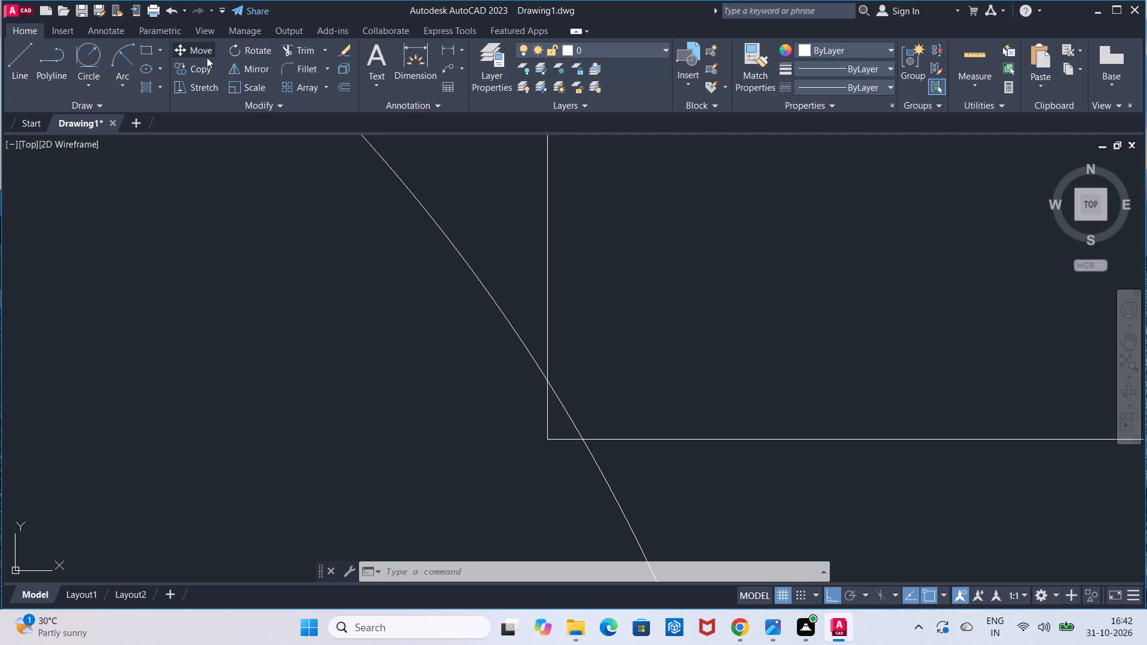
pyautogui.click(566, 409)
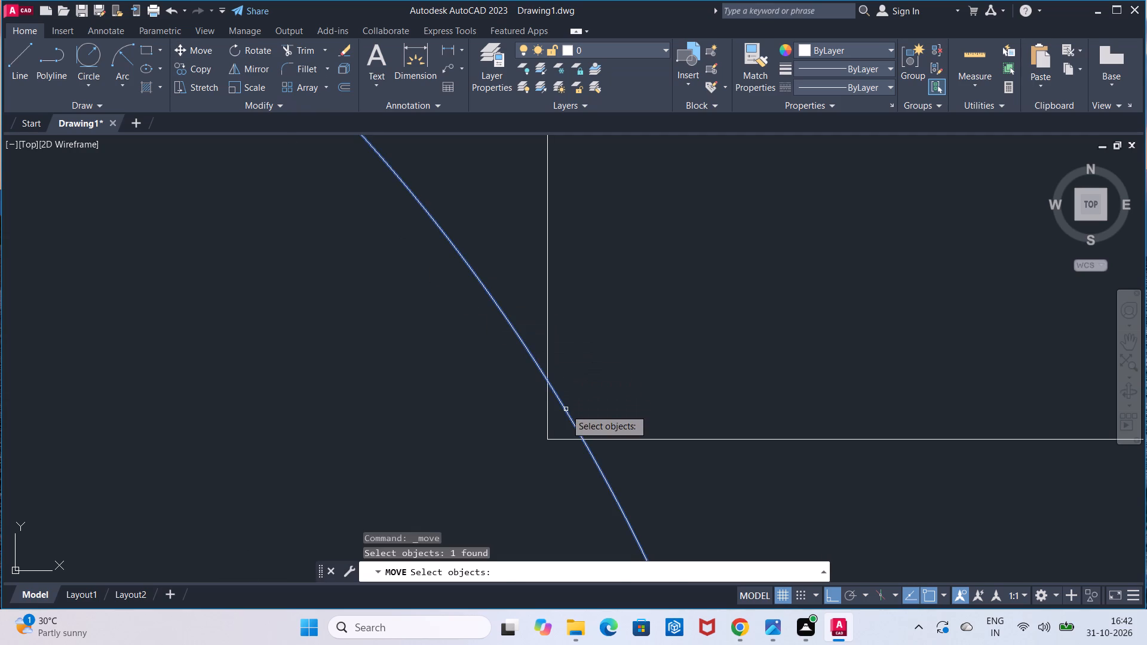
pyautogui.press('Return')
pyautogui.click(587, 442)
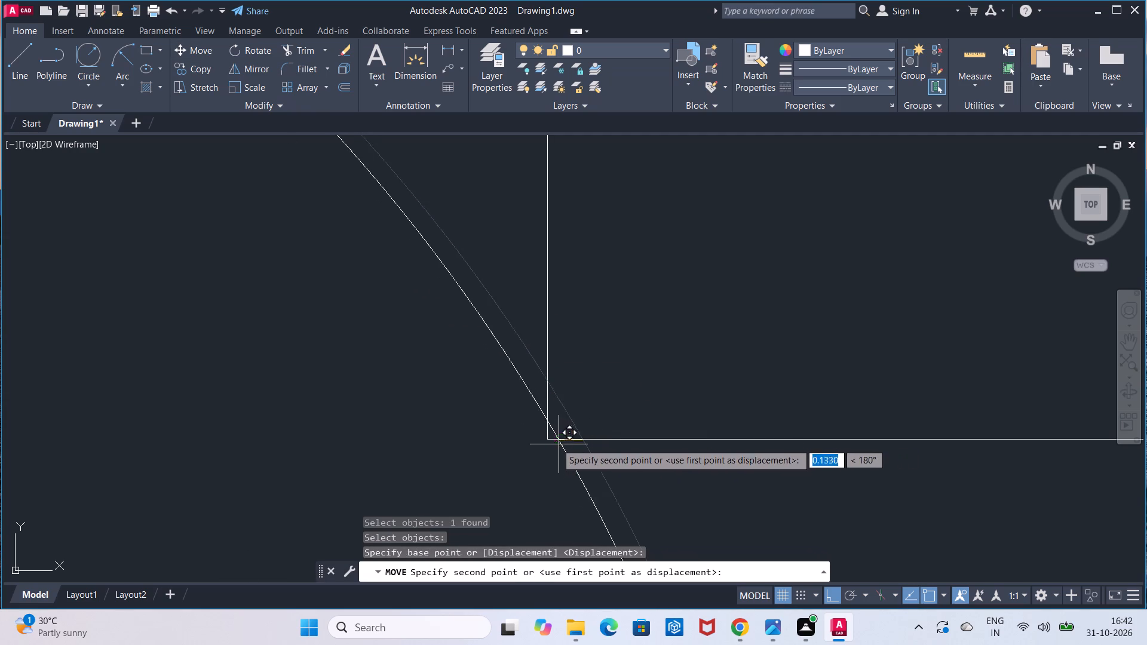
pyautogui.click(551, 441)
# Trim the circle and the left lug's lower line to leave only the blend arc at the rectangle's lower-left corner.
pyautogui.scroll(-1, 551, 441)
pyautogui.scroll(1, 551, 441)
pyautogui.scroll(-2, 551, 441)
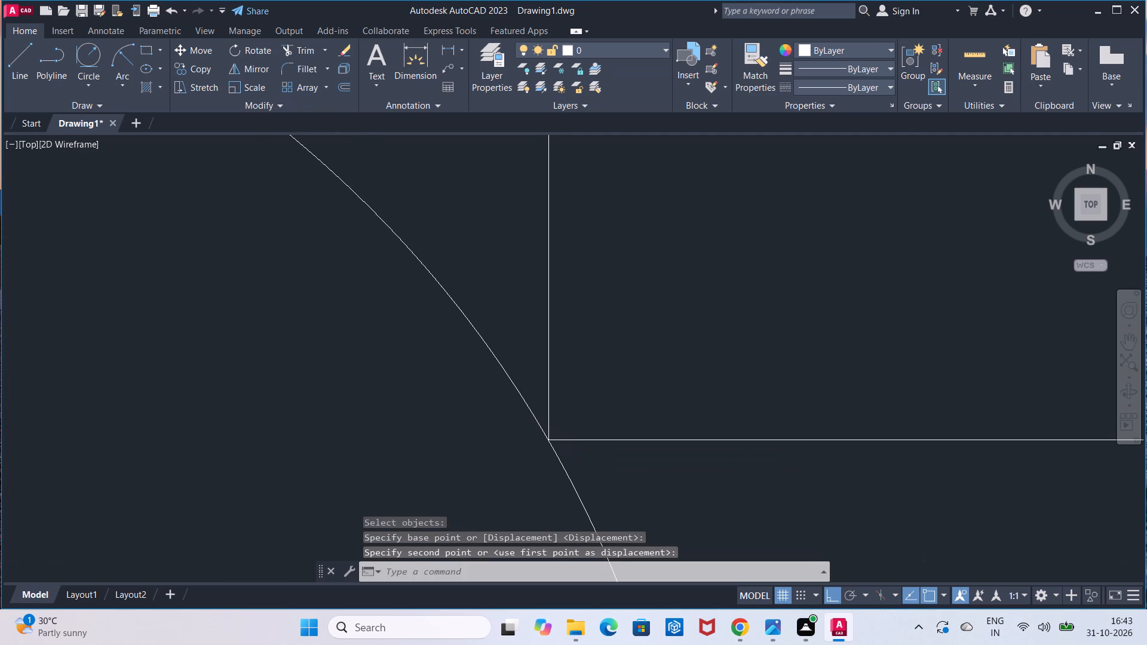
pyautogui.scroll(-4, 551, 441)
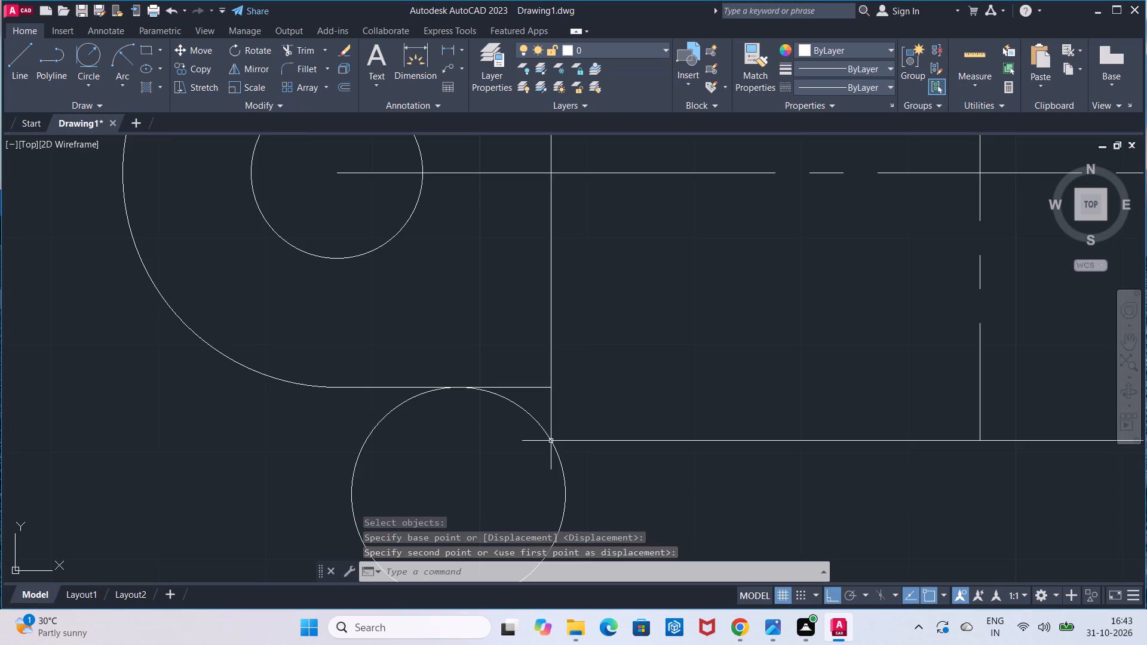
pyautogui.scroll(-1, 551, 441)
pyautogui.moveTo(441, 462); pyautogui.dragTo(447, 420, button='middle')
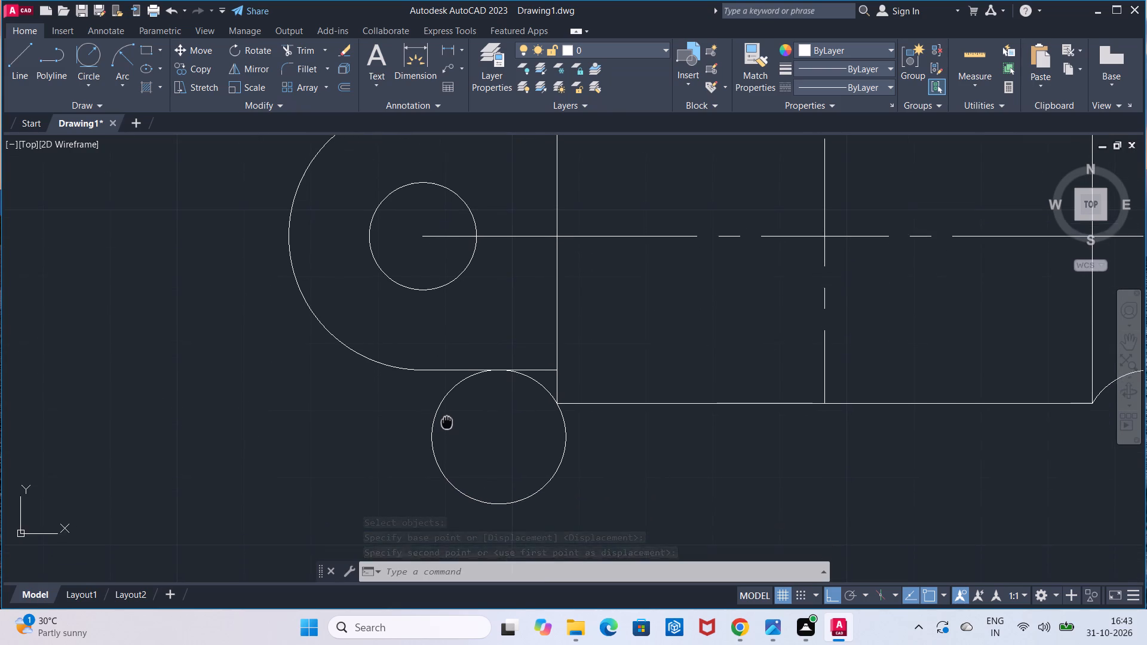
pyautogui.moveTo(447, 420); pyautogui.dragTo(447, 407, button='middle')
pyautogui.middleClick(447, 407)
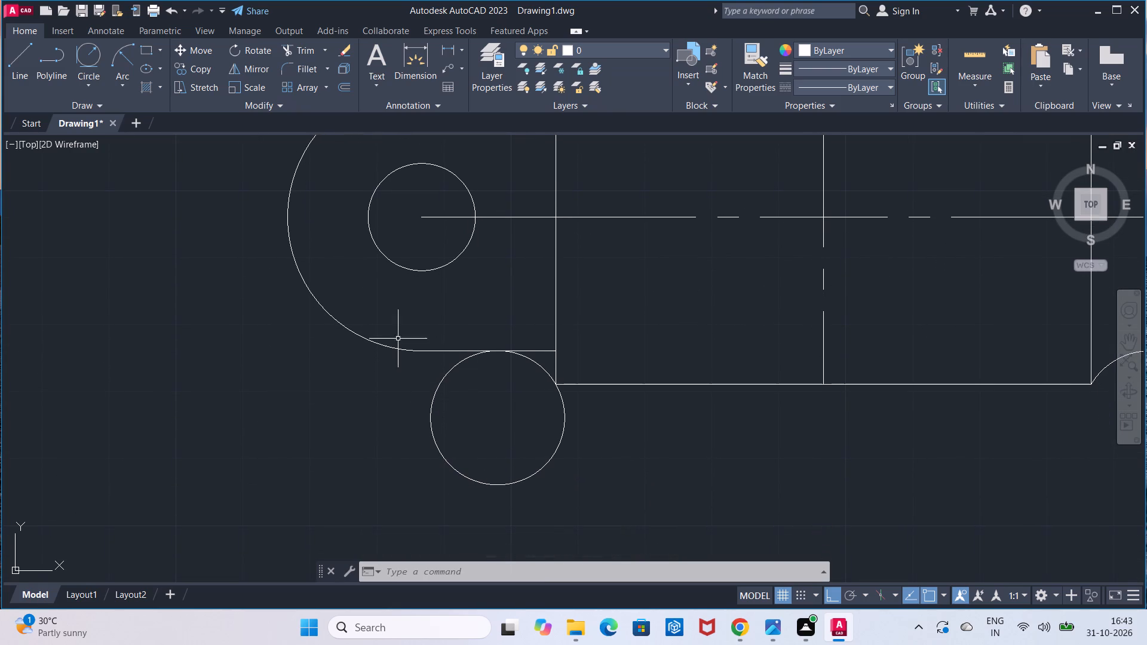
pyautogui.click(286, 48)
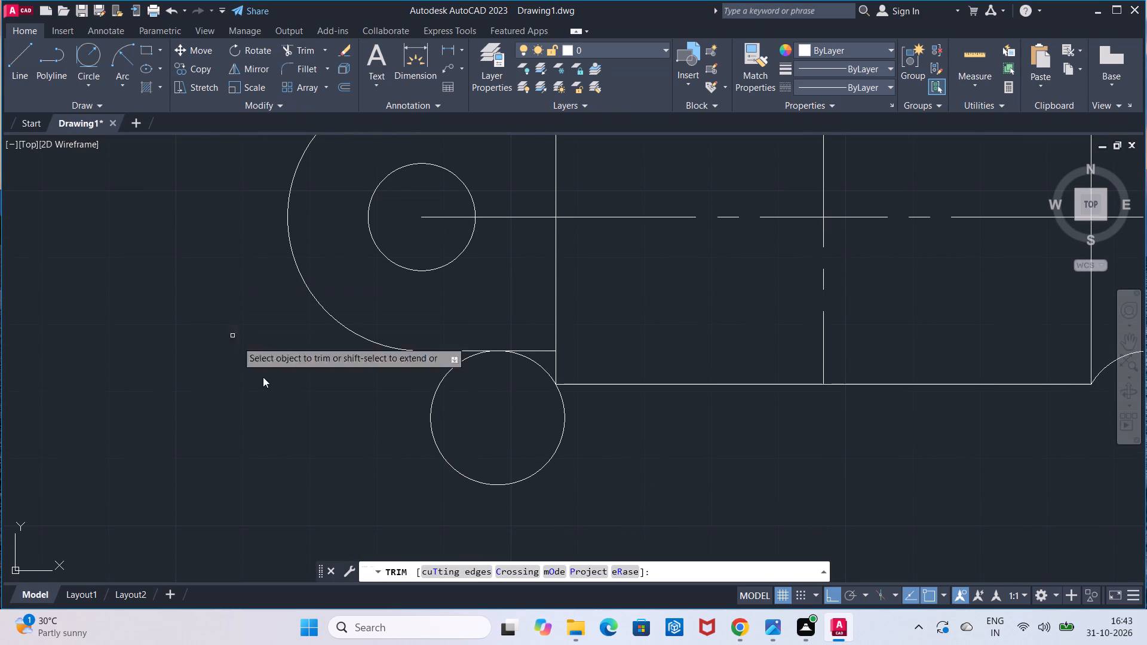
pyautogui.click(453, 470)
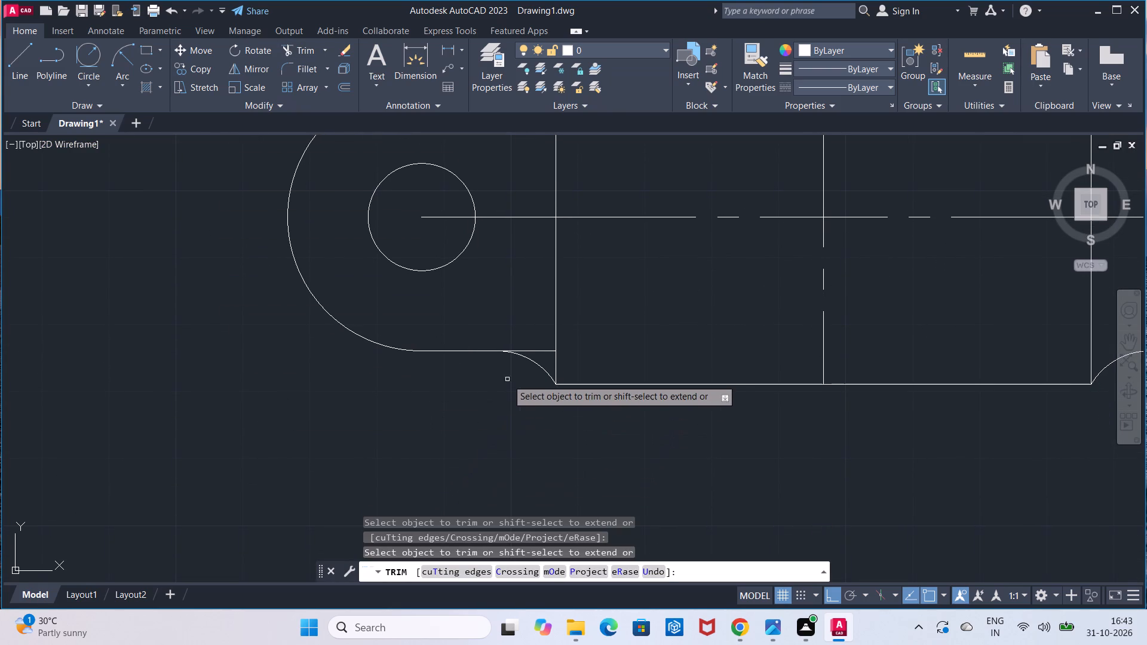
pyautogui.click(529, 351)
pyautogui.scroll(-2, 391, 418)
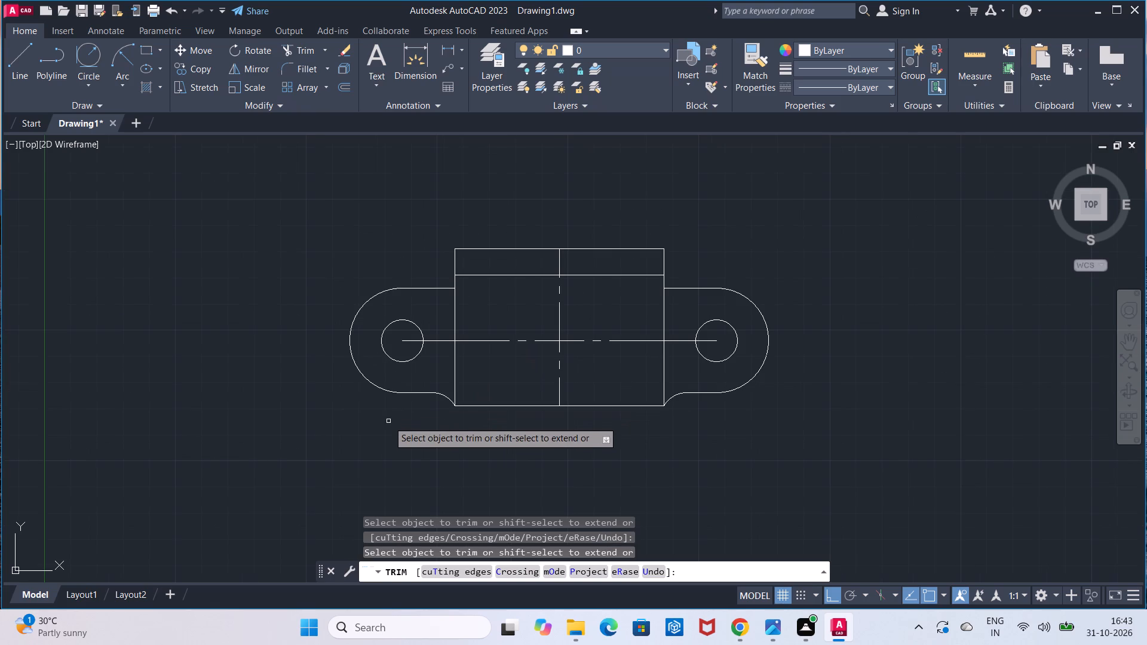
pyautogui.press('Escape')
# Fillet the left lug's upper line with the rectangle's left edge at radius 10.
pyautogui.moveTo(429, 411); pyautogui.dragTo(404, 483, button='middle')
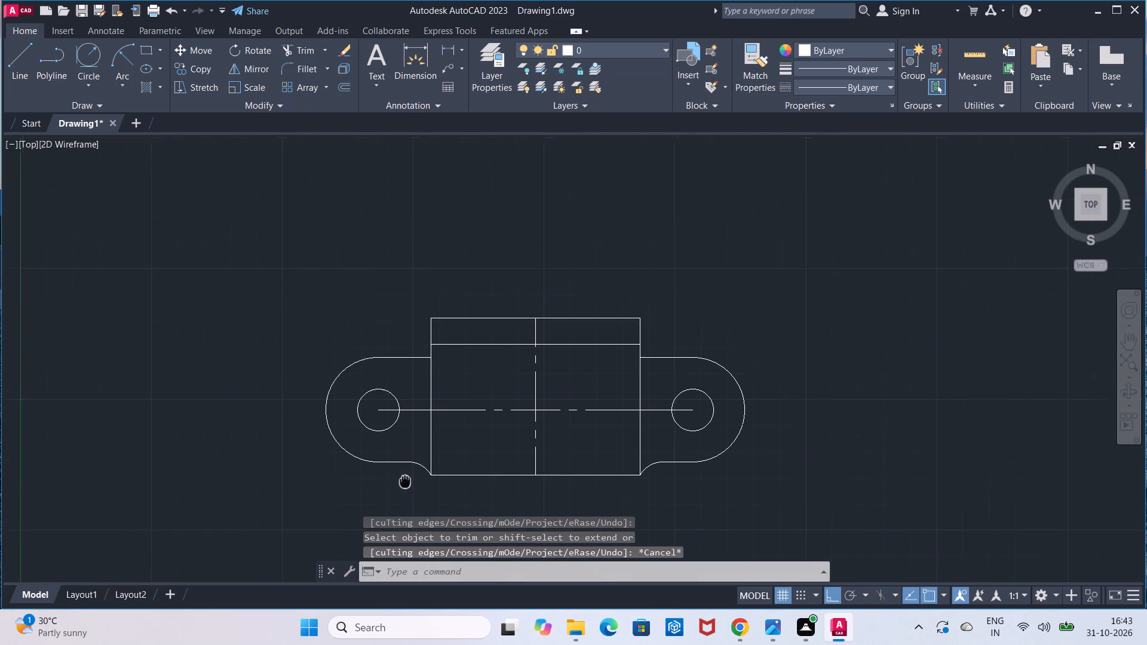
pyautogui.moveTo(404, 483); pyautogui.dragTo(402, 491, button='middle')
pyautogui.scroll(2, 435, 415)
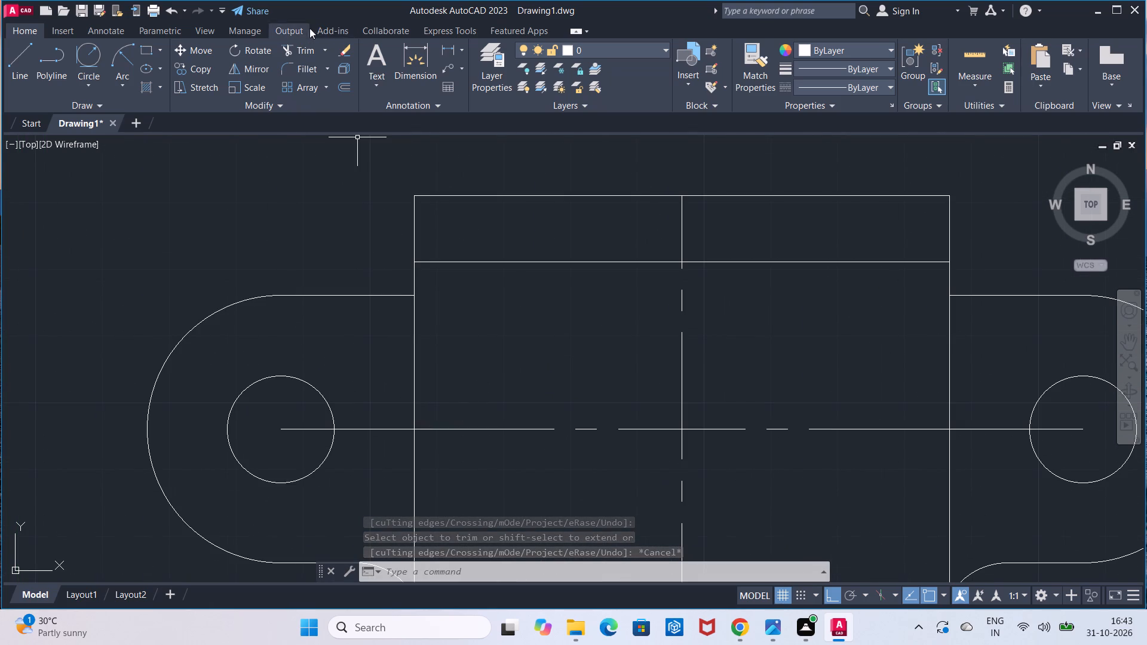
pyautogui.click(308, 61)
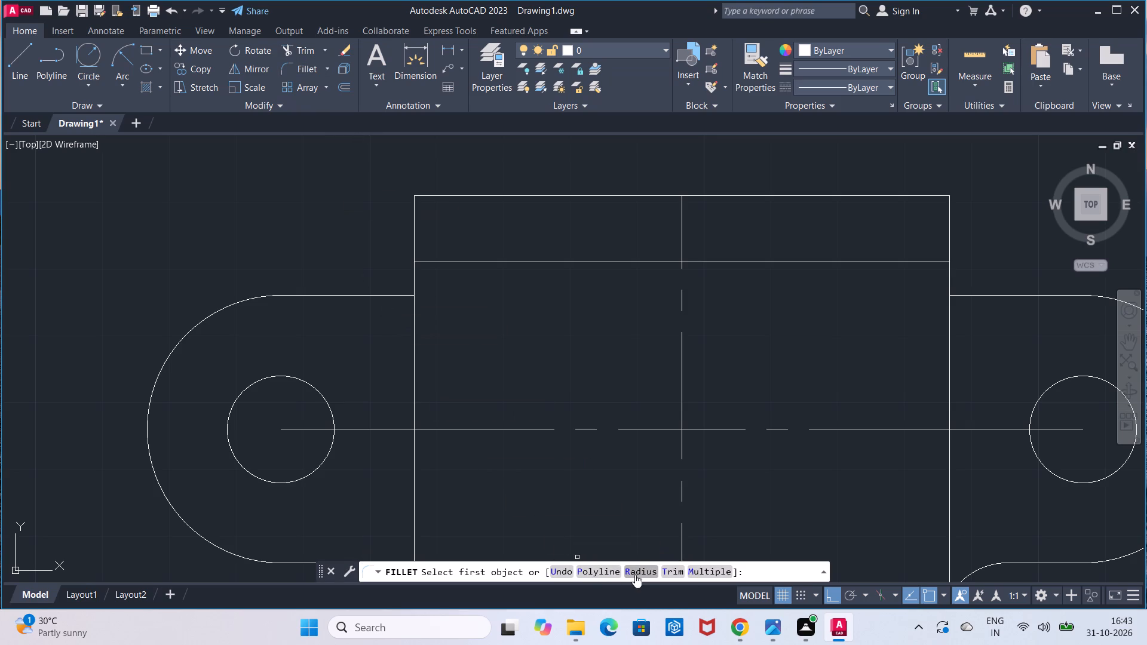
pyautogui.click(635, 575)
pyautogui.write('10')
pyautogui.press('Return')
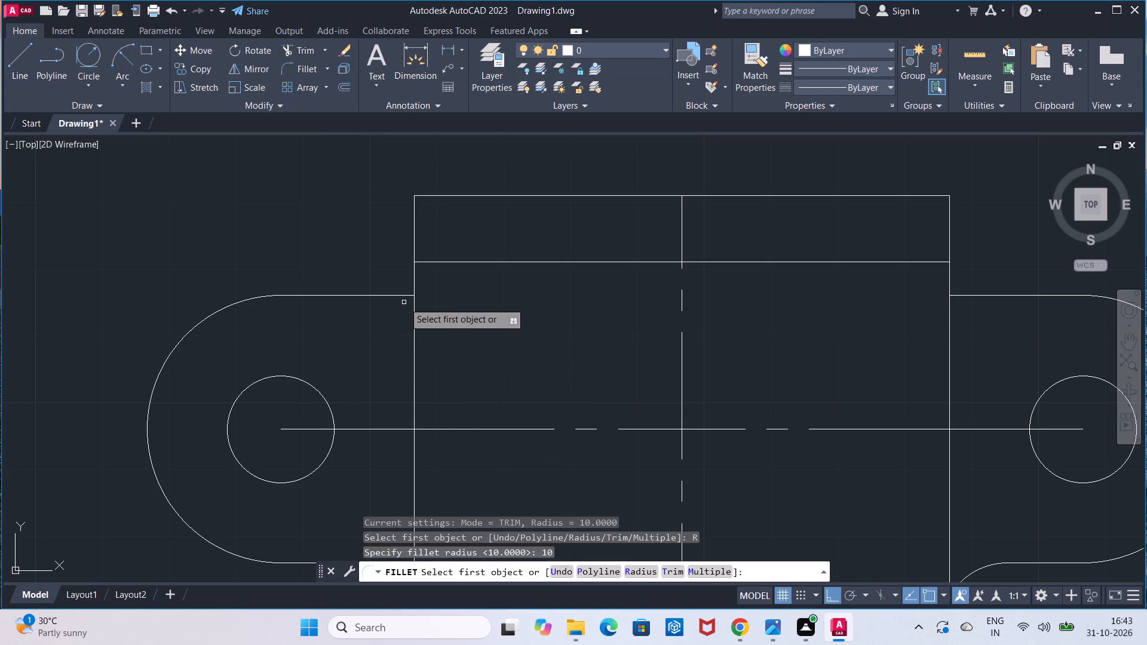
pyautogui.click(394, 296)
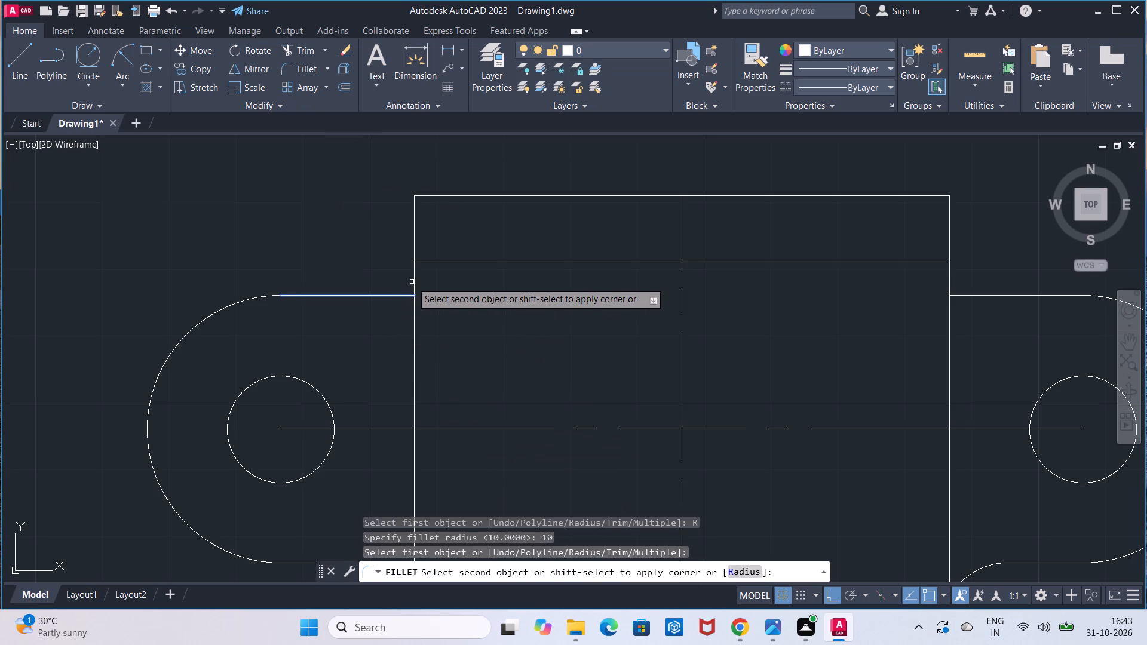
pyautogui.click(415, 280)
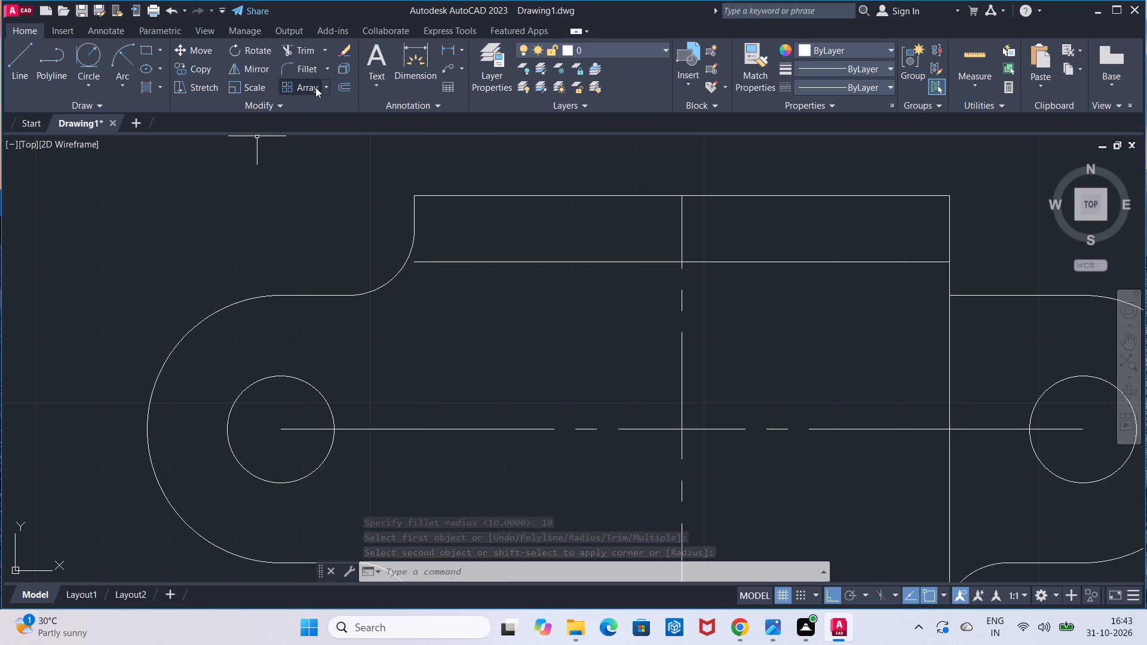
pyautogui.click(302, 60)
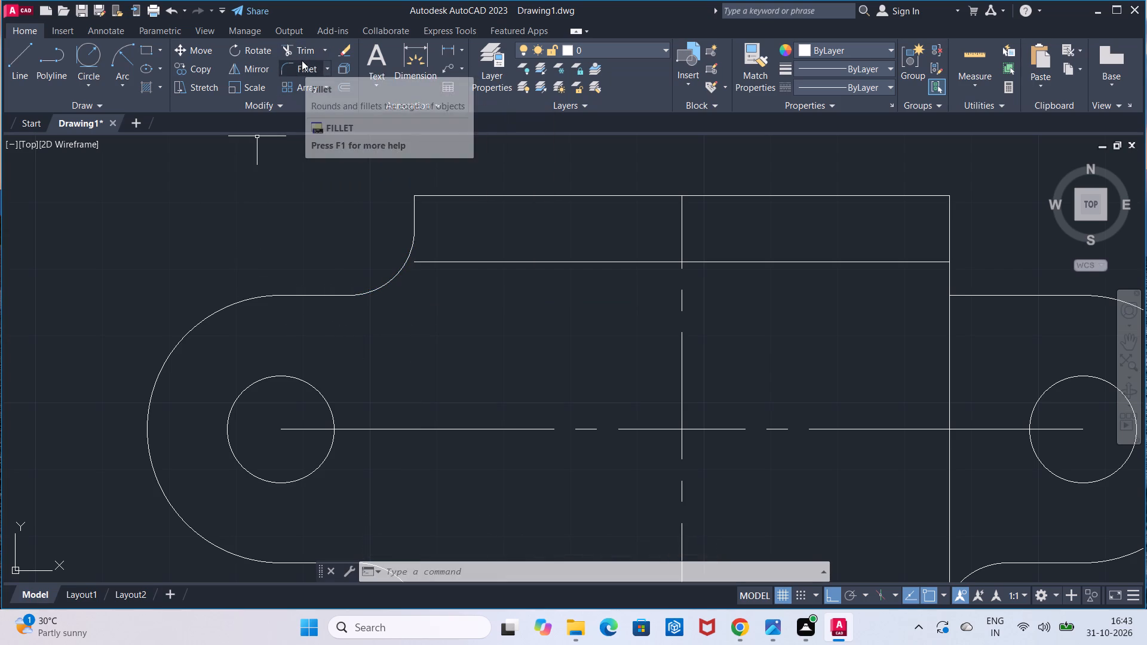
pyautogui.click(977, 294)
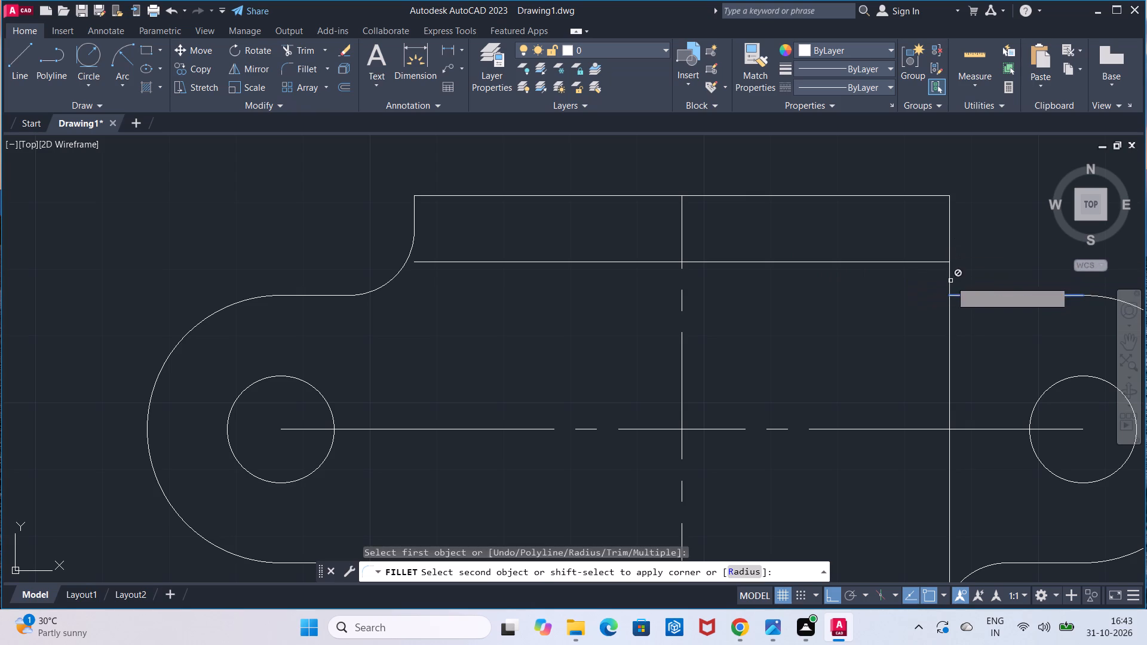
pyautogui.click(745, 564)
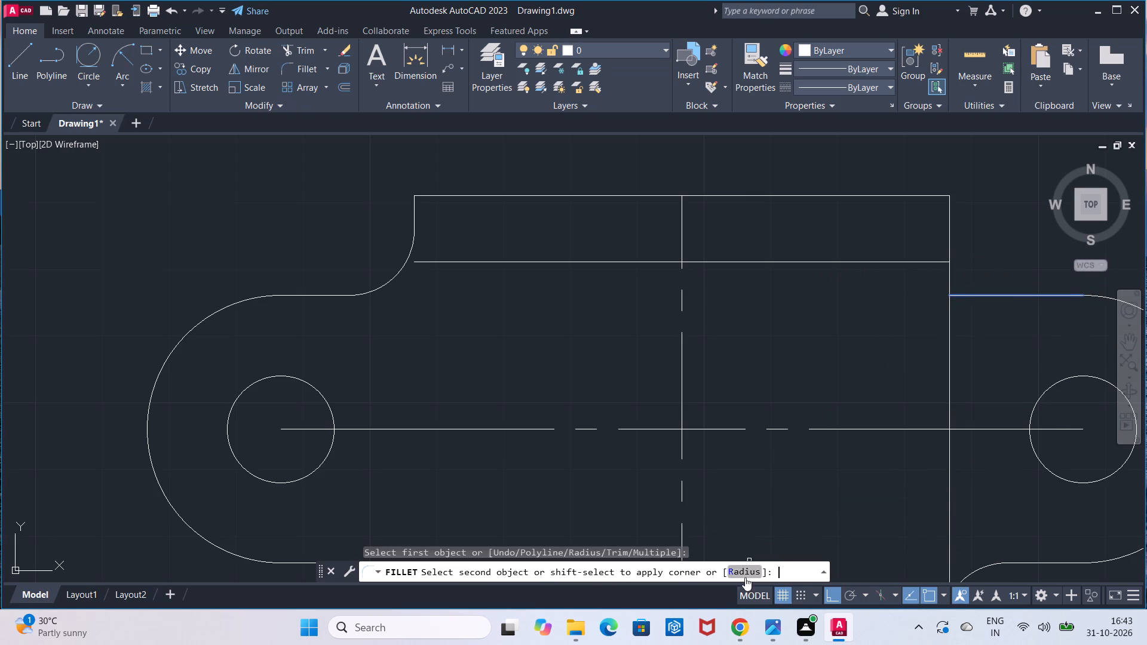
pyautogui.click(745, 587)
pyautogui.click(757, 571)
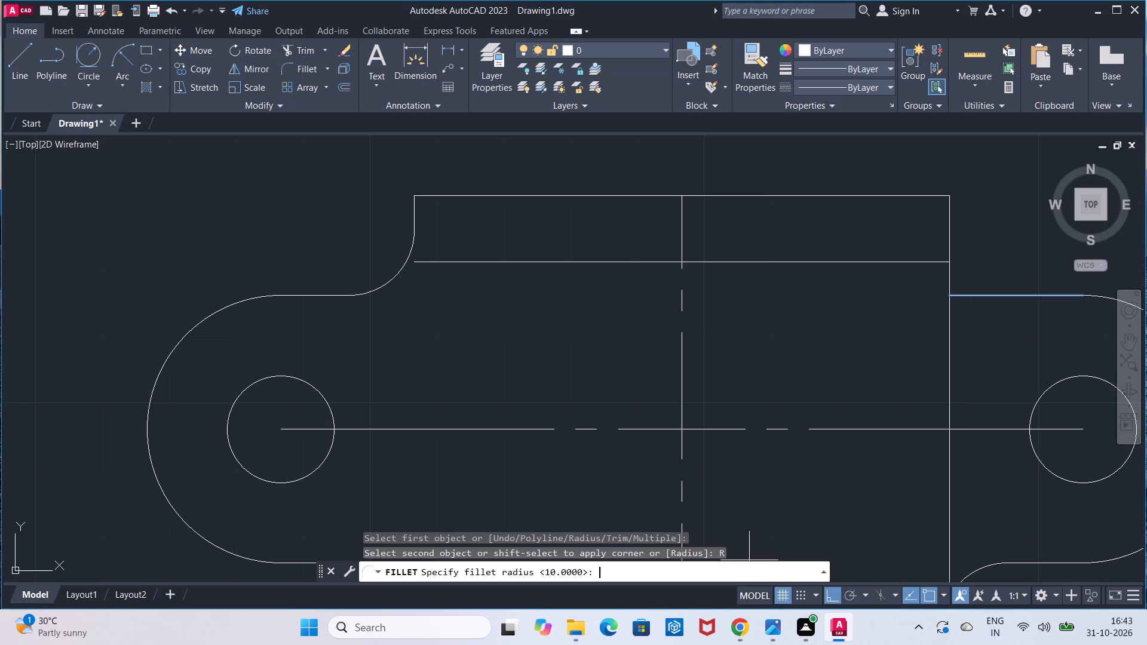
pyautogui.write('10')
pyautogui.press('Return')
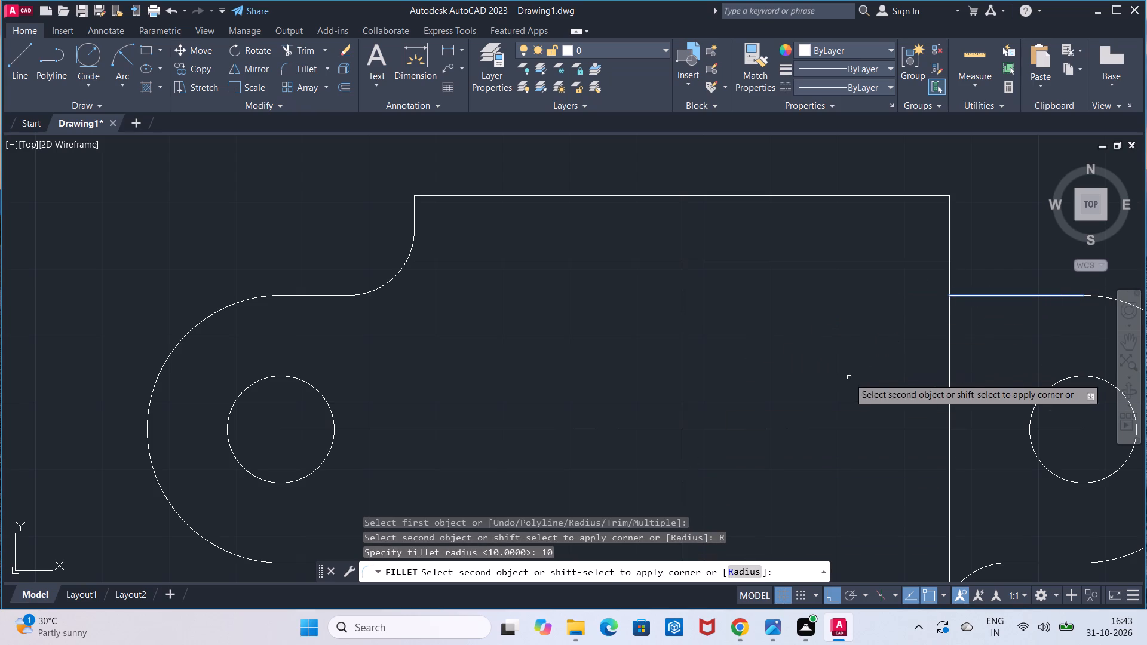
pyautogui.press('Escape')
# Extend the rectangle's shortened left edge down from the upper-left blend to the rectangle's bottom edge.
pyautogui.scroll(-1, 842, 377)
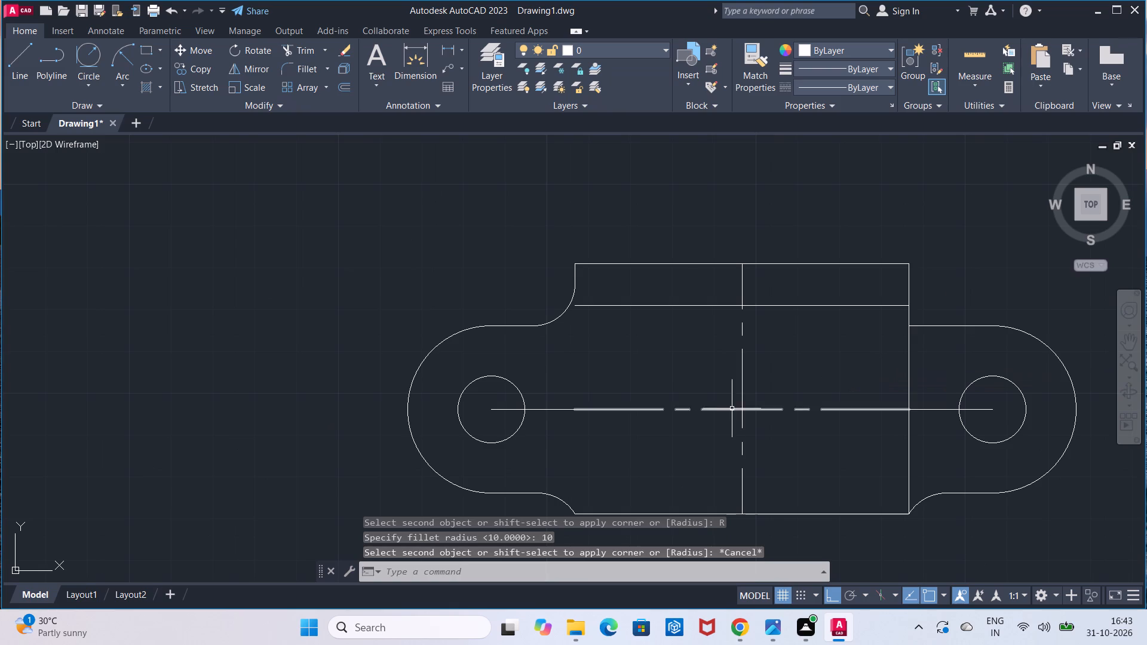
pyautogui.moveTo(594, 350); pyautogui.dragTo(501, 242, button='middle')
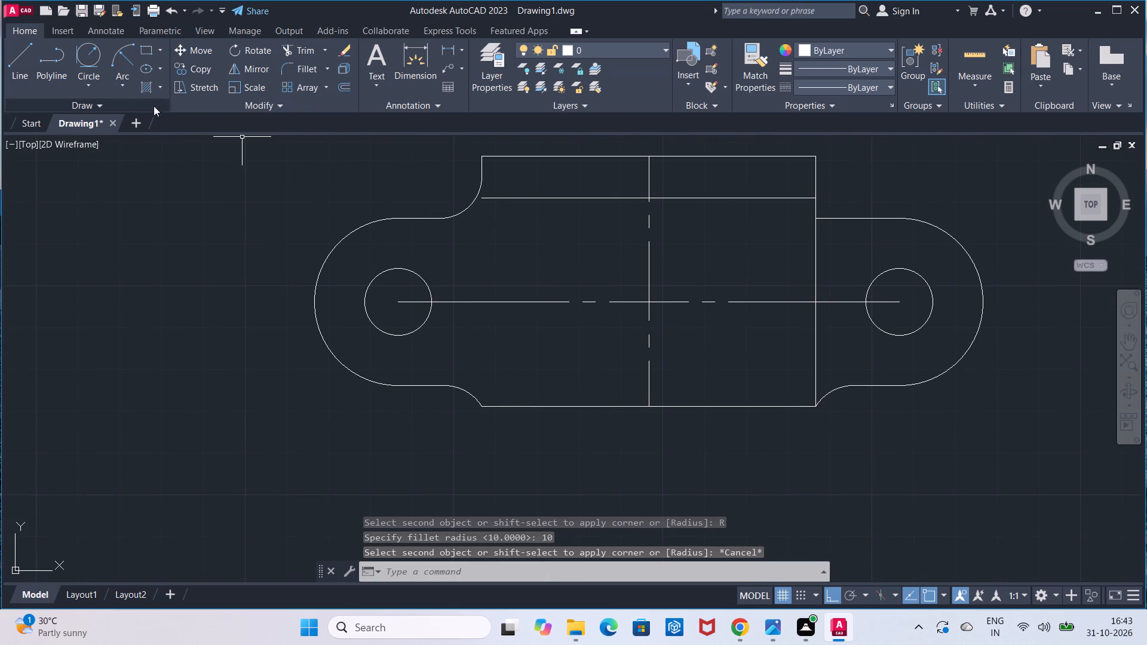
pyautogui.click(327, 51)
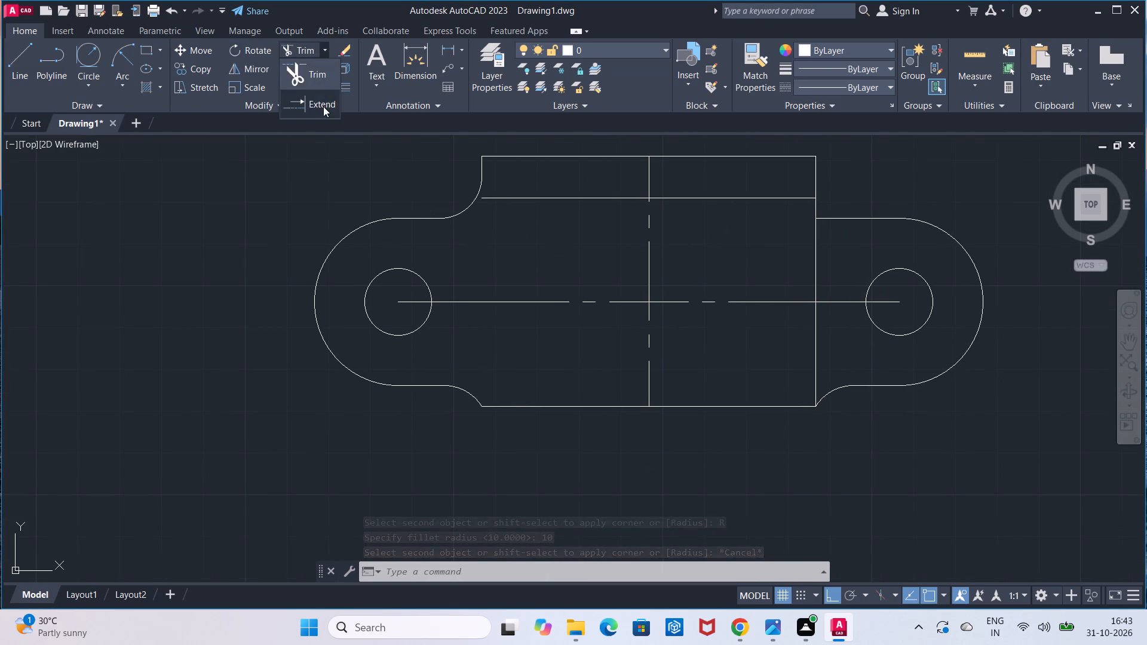
pyautogui.click(323, 106)
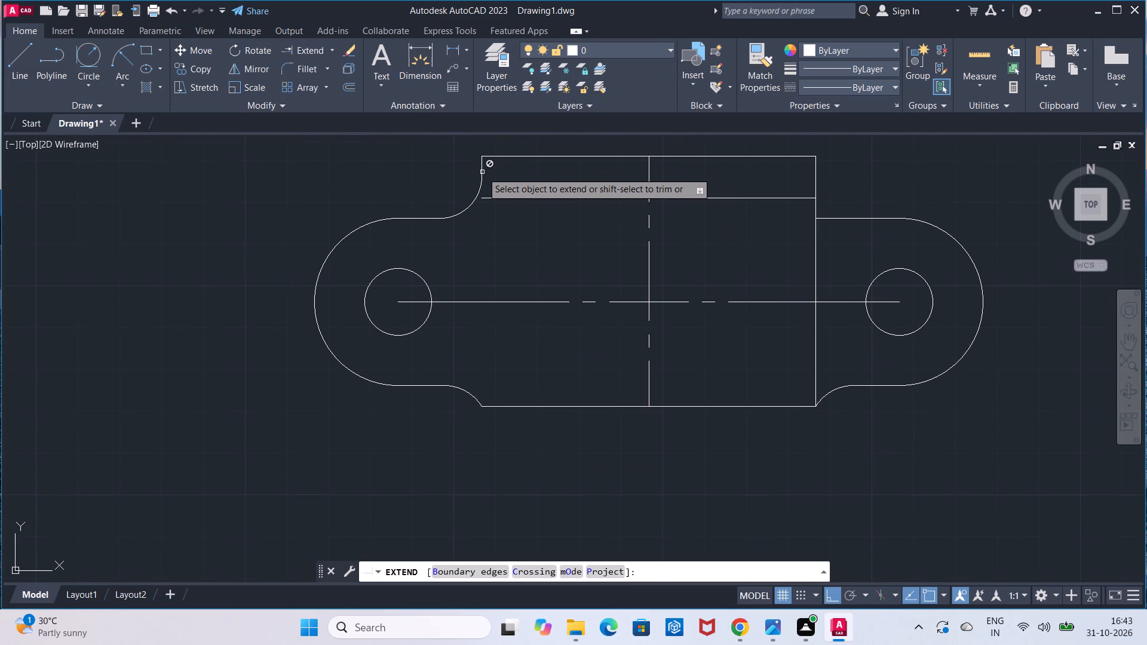
pyautogui.click(481, 171)
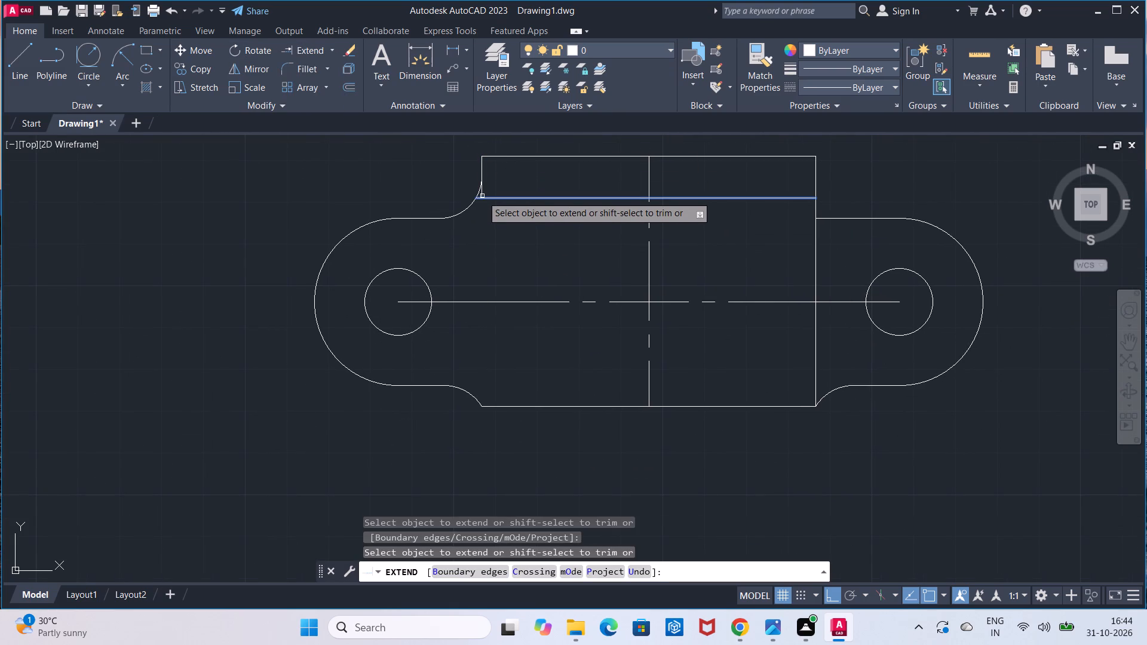
pyautogui.click(482, 192)
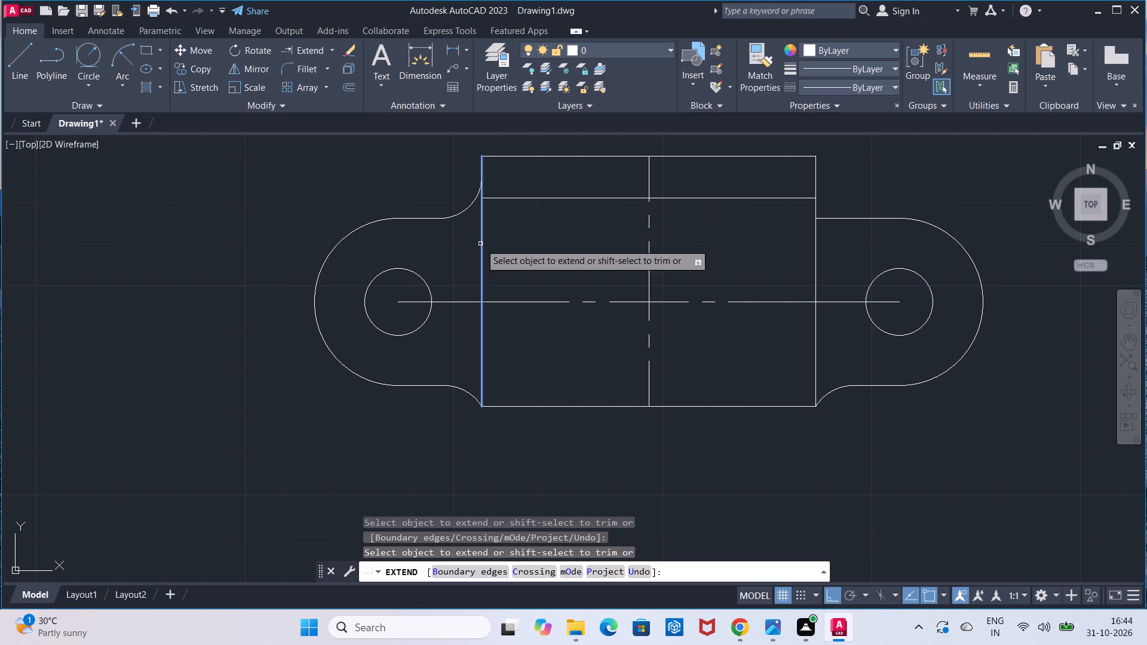
pyautogui.click(483, 259)
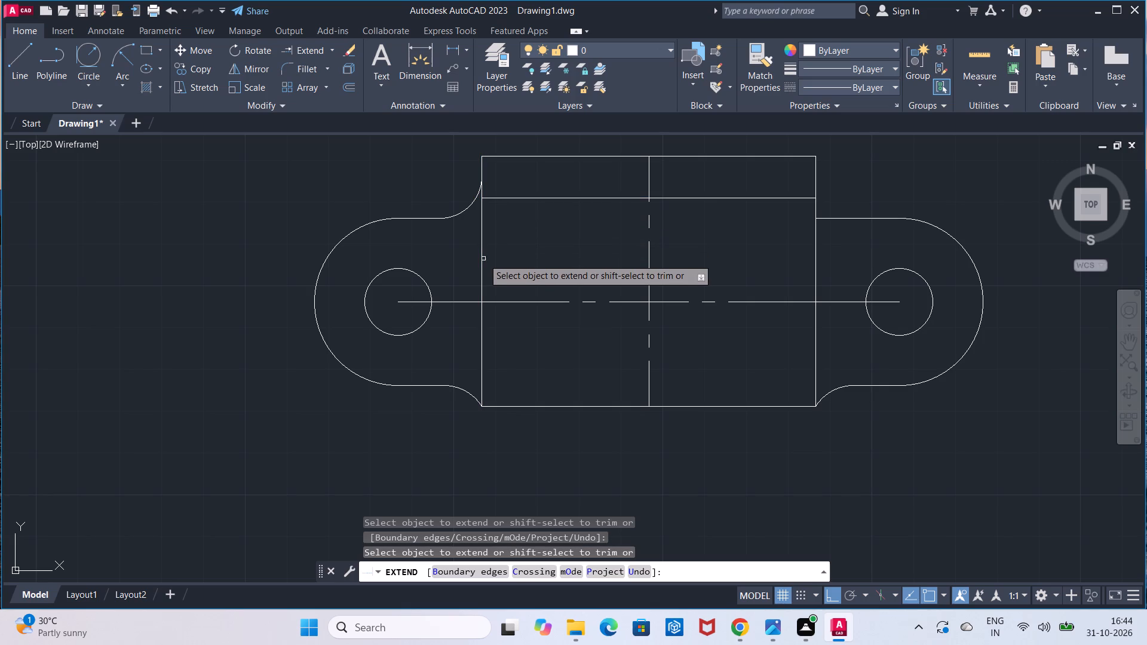
pyautogui.press('Escape')
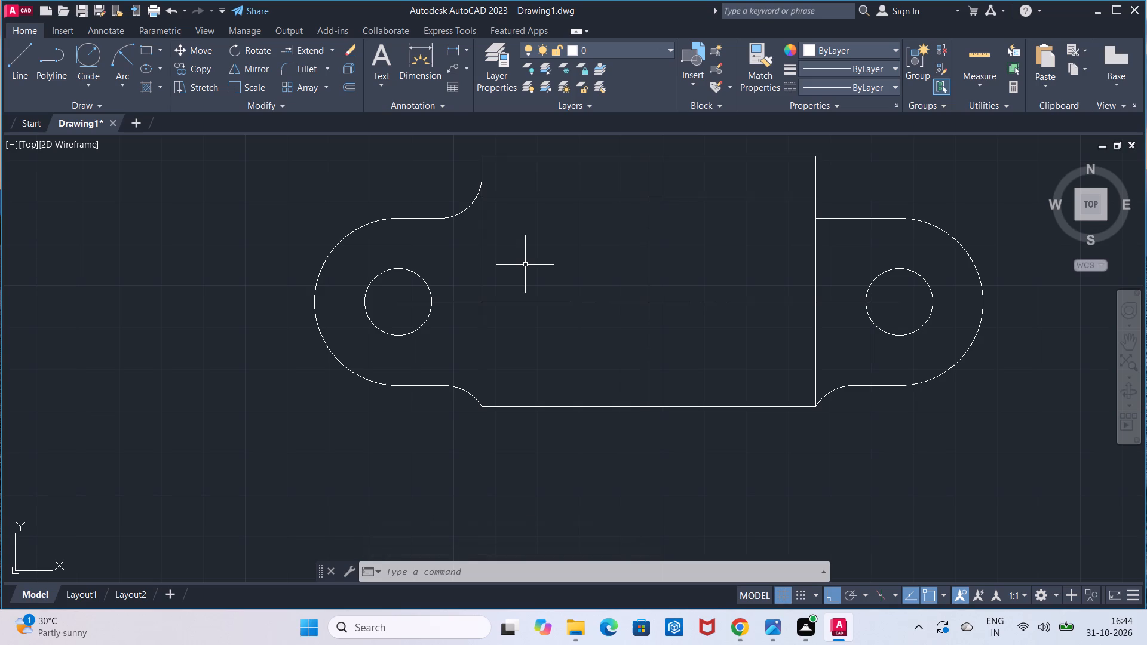
# Draw a radius 10 circle tangent to the rectangle's right edge and the right lug's upper line.
pyautogui.moveTo(677, 277); pyautogui.dragTo(308, 328, button='middle')
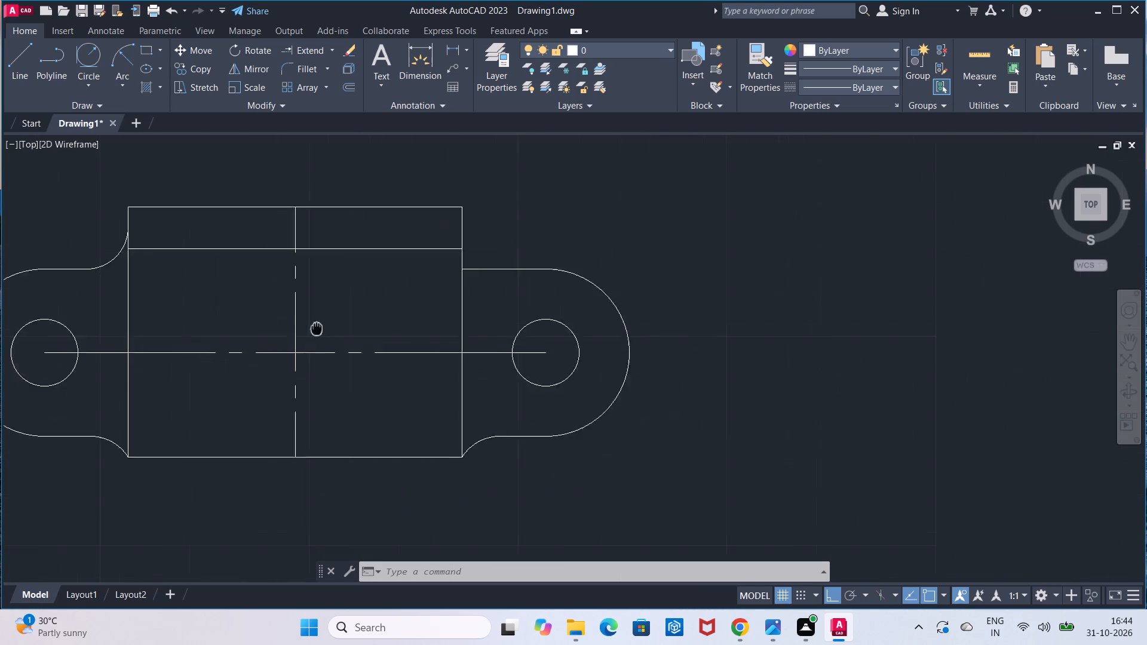
pyautogui.moveTo(308, 328); pyautogui.dragTo(281, 333, button='middle')
pyautogui.scroll(1, 432, 331)
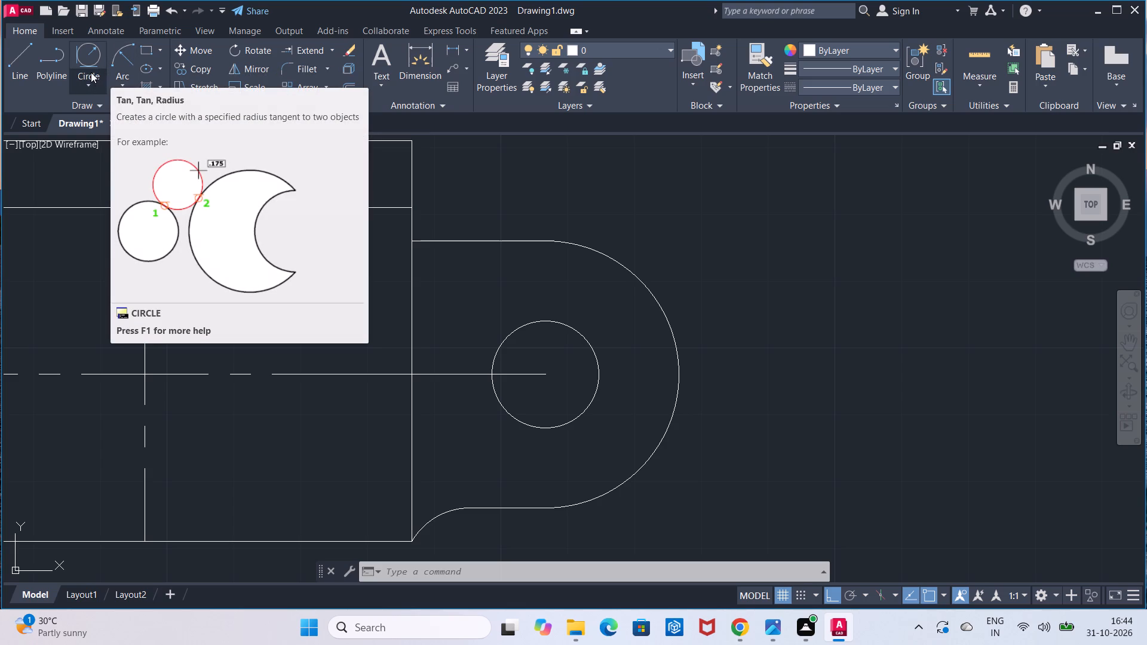
pyautogui.click(91, 72)
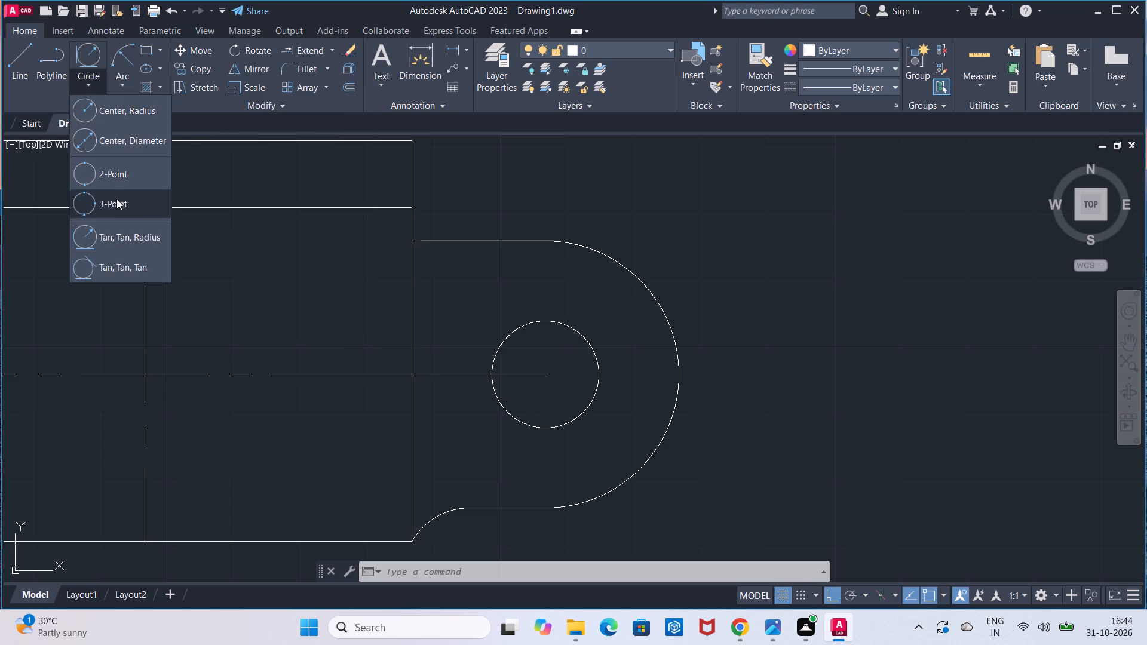
pyautogui.click(132, 229)
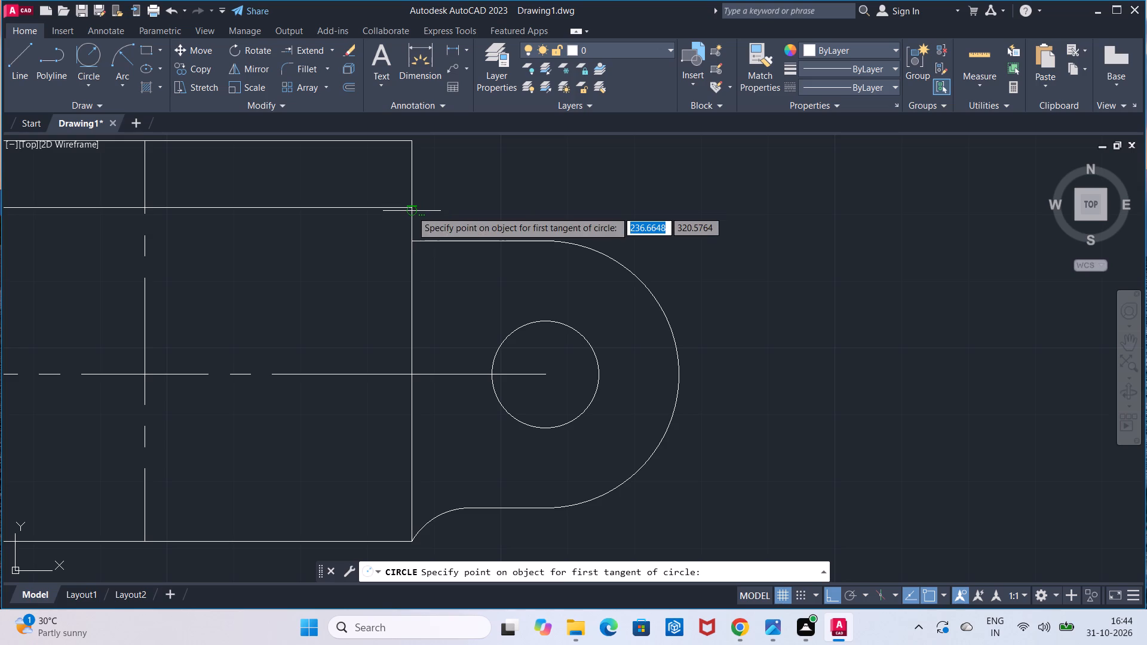
pyautogui.click(412, 211)
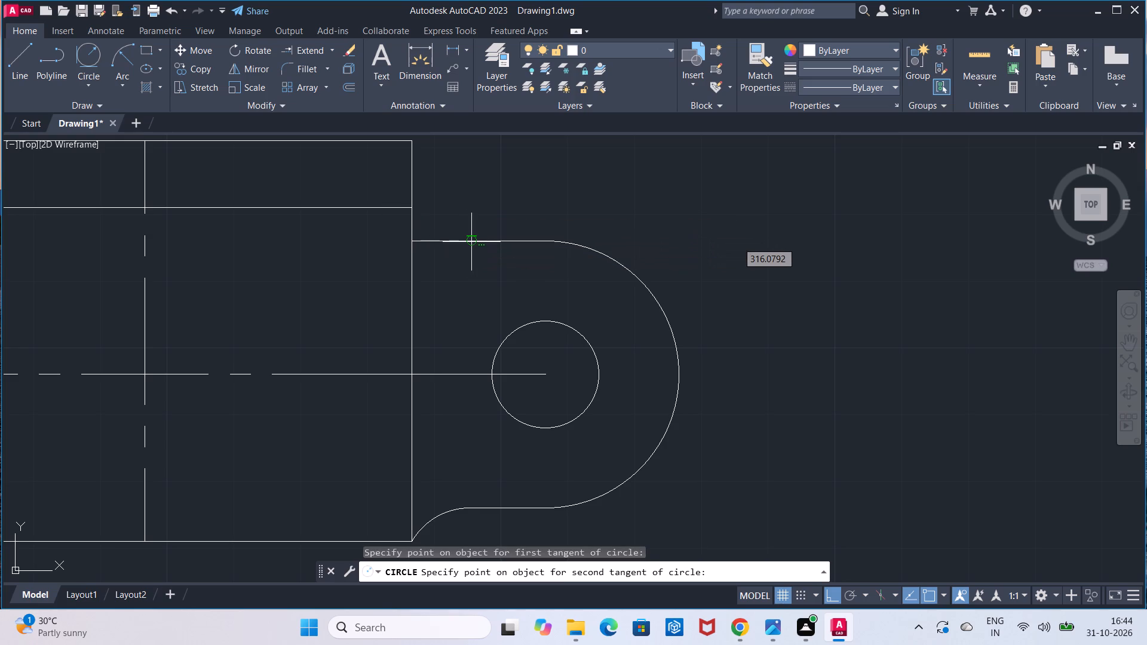
pyautogui.click(471, 242)
pyautogui.click(639, 571)
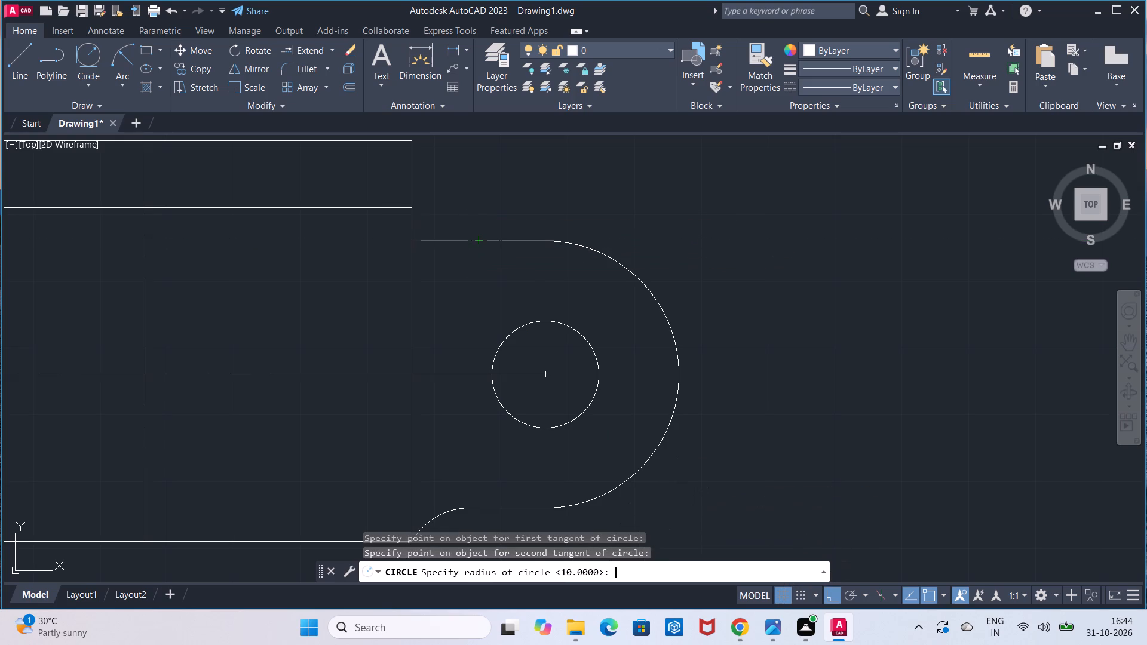
pyautogui.write('10')
pyautogui.press('Return')
# Trim the circle and the right lug's upper line to leave only the blend arc beside the rectangle's right edge.
pyautogui.scroll(-1, 536, 387)
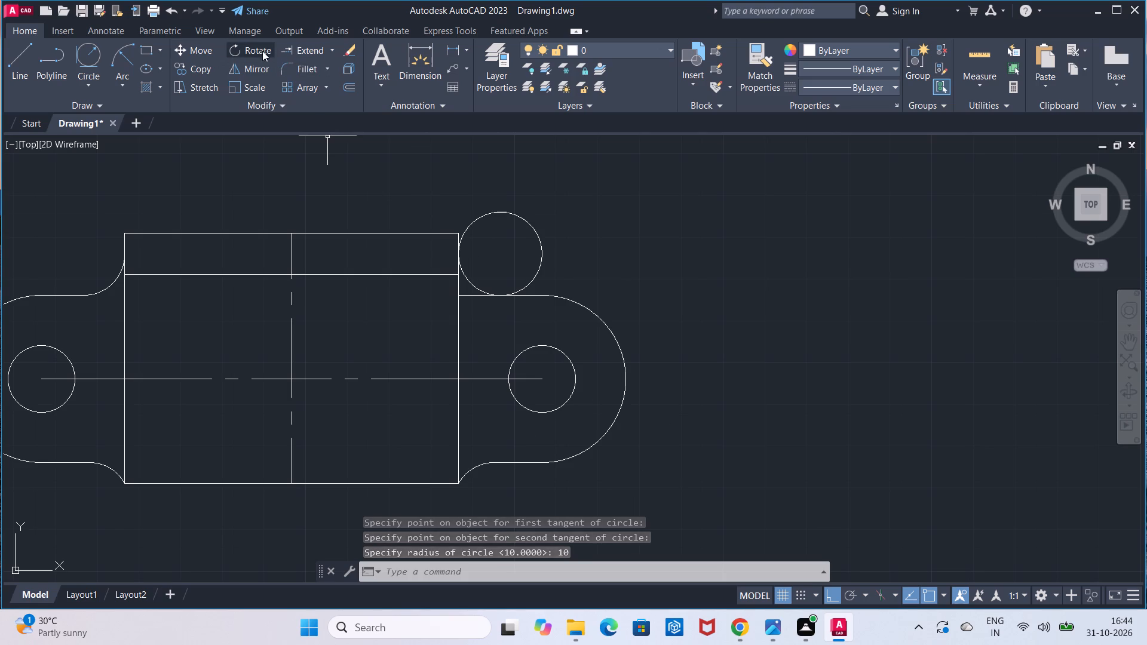
pyautogui.click(330, 55)
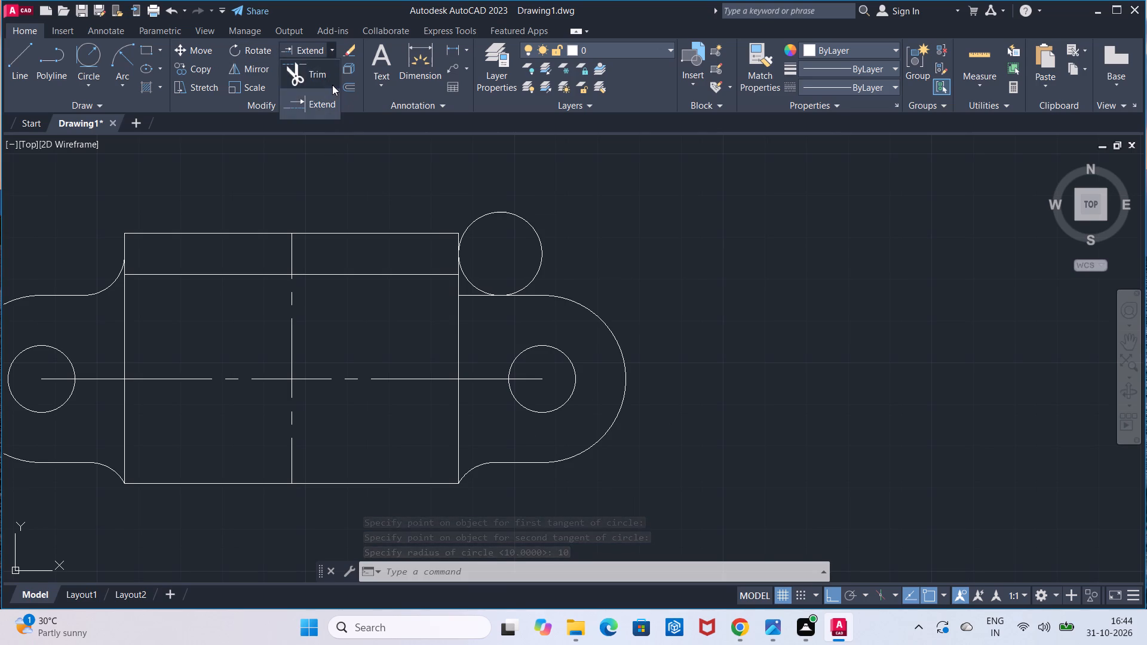
pyautogui.click(332, 84)
pyautogui.click(543, 246)
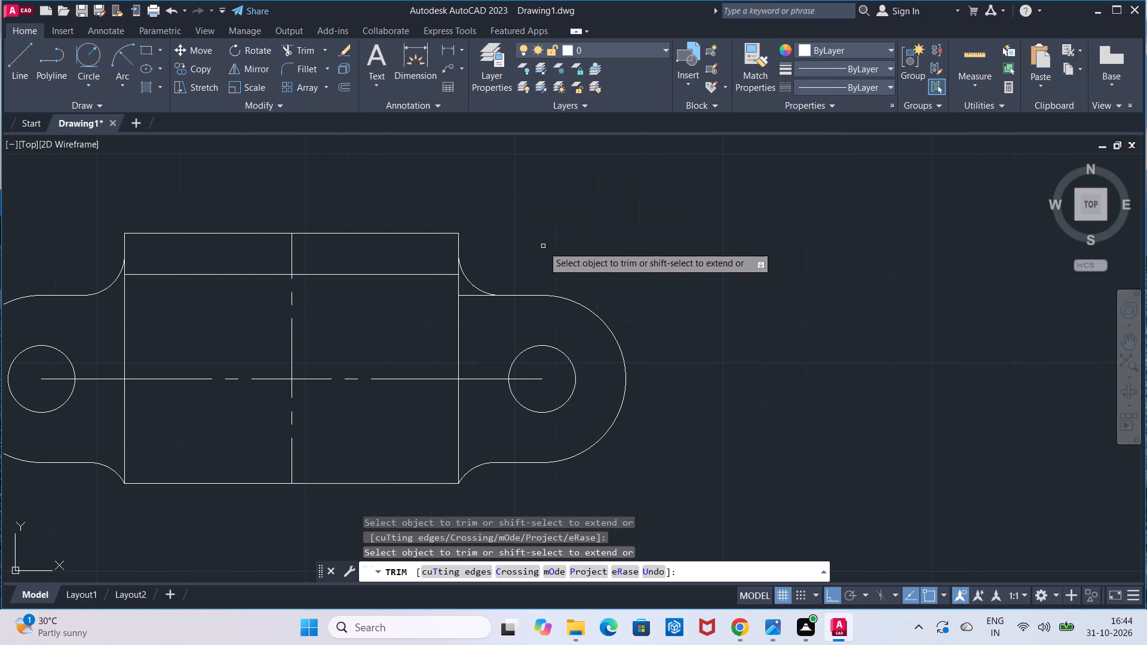
pyautogui.scroll(1, 530, 271)
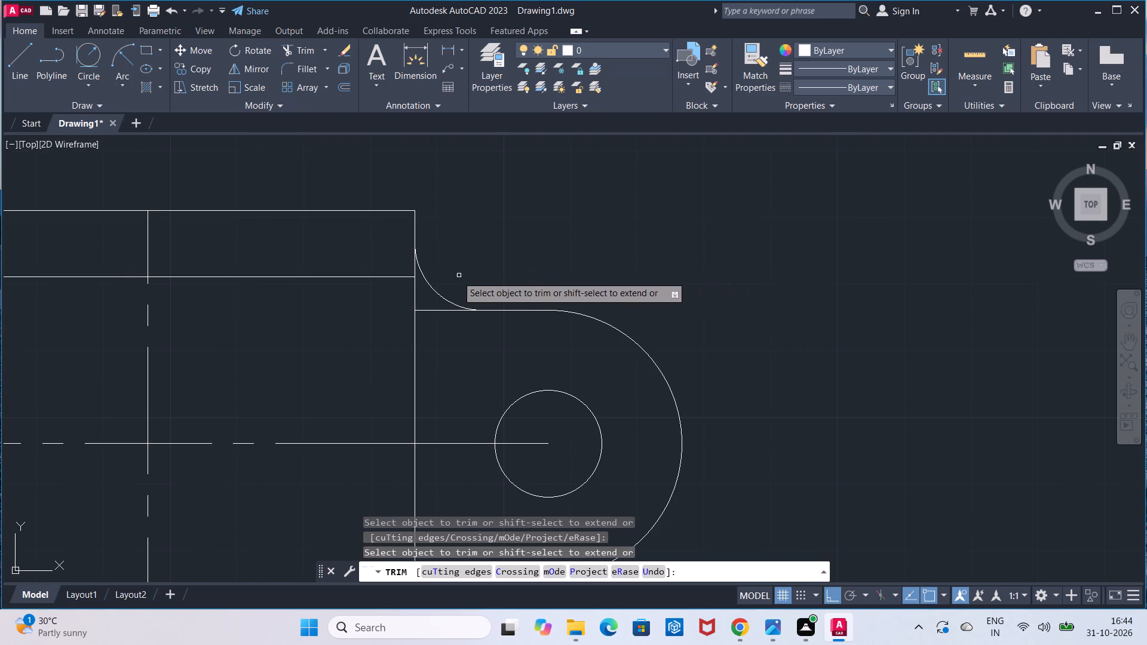
pyautogui.click(430, 310)
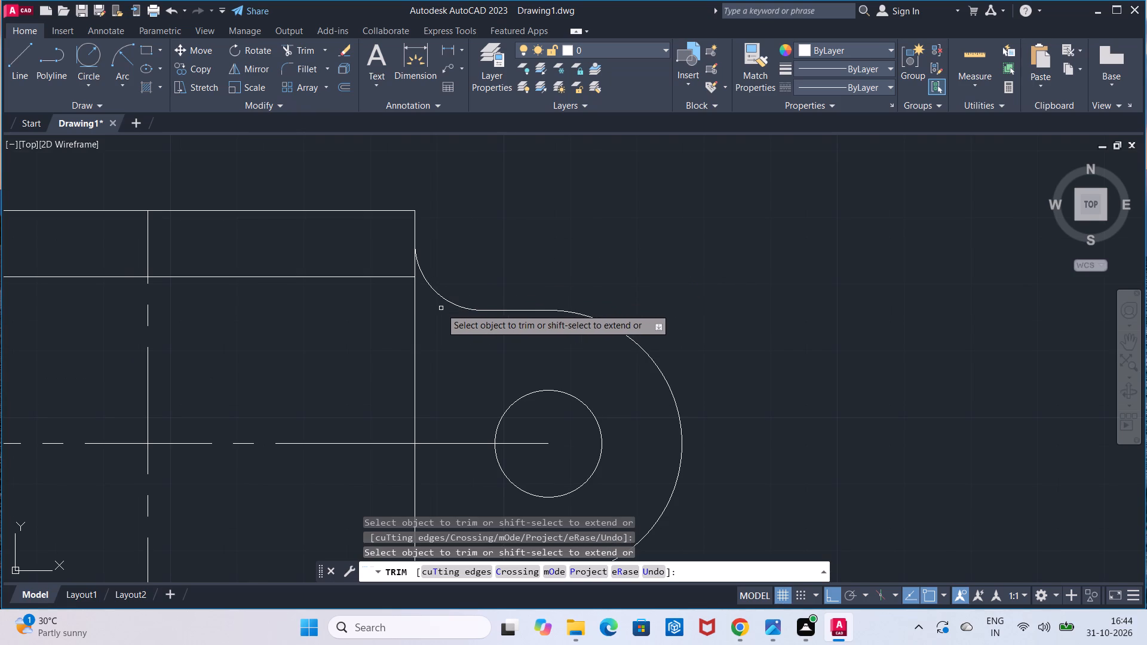
pyautogui.moveTo(441, 308); pyautogui.dragTo(699, 302, button='middle')
pyautogui.scroll(-1, 699, 302)
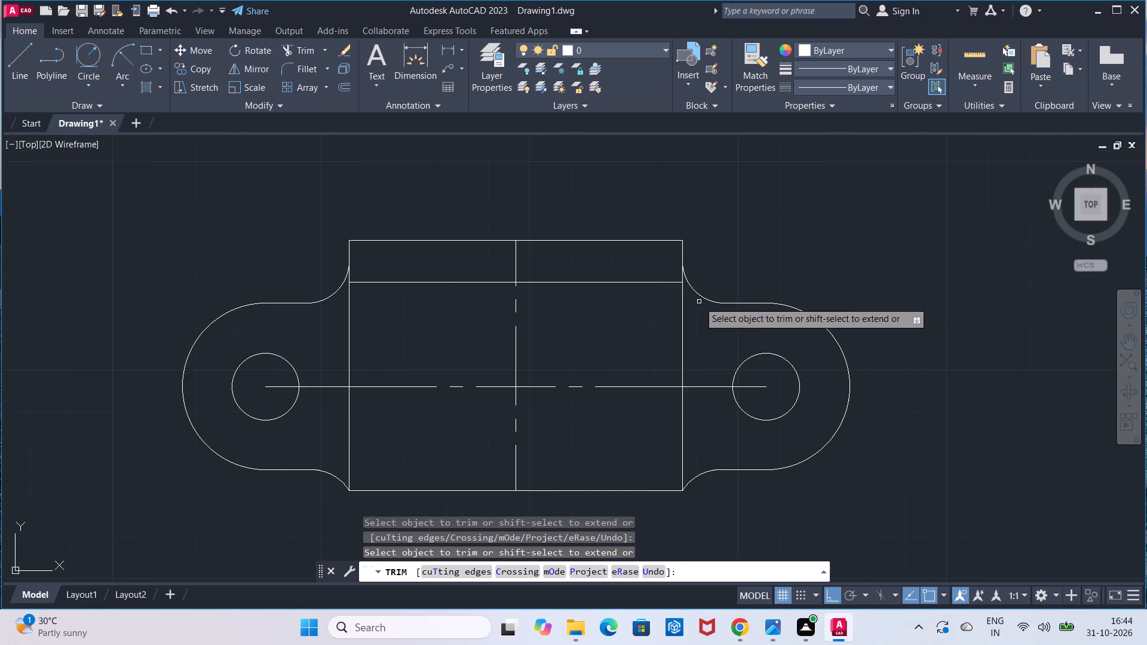
pyautogui.press('Escape')
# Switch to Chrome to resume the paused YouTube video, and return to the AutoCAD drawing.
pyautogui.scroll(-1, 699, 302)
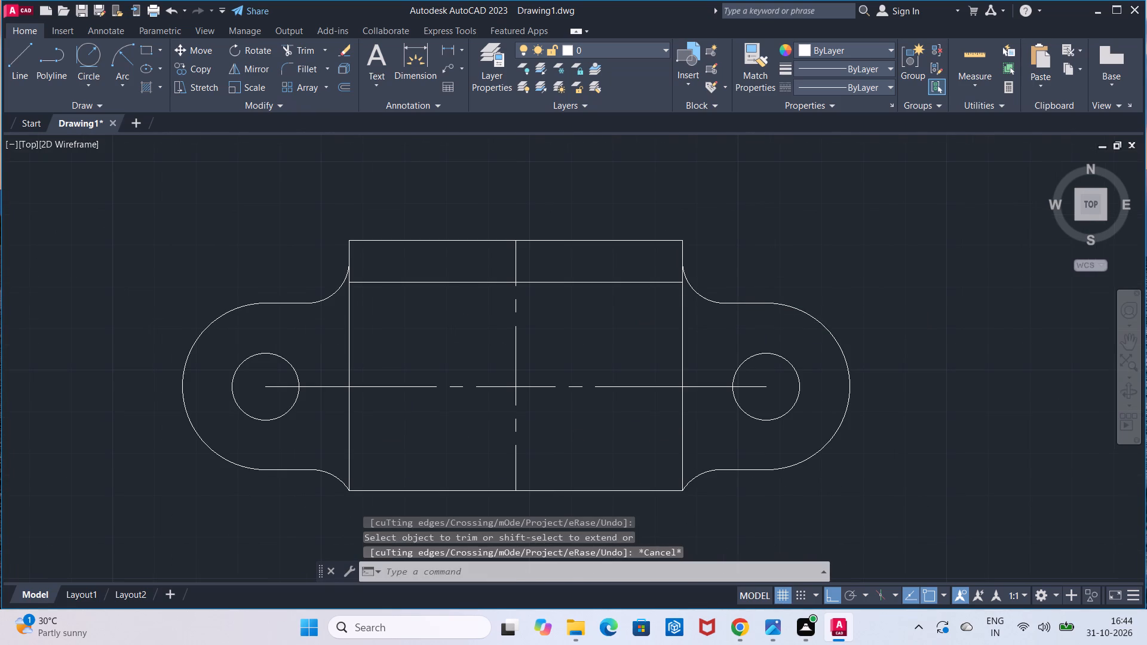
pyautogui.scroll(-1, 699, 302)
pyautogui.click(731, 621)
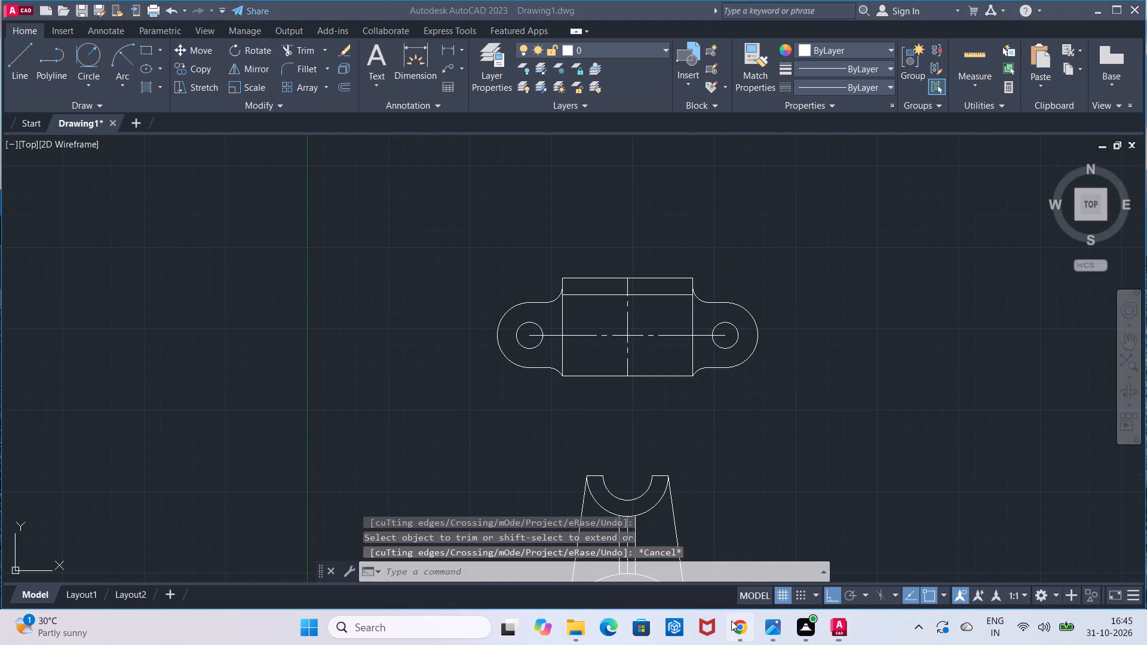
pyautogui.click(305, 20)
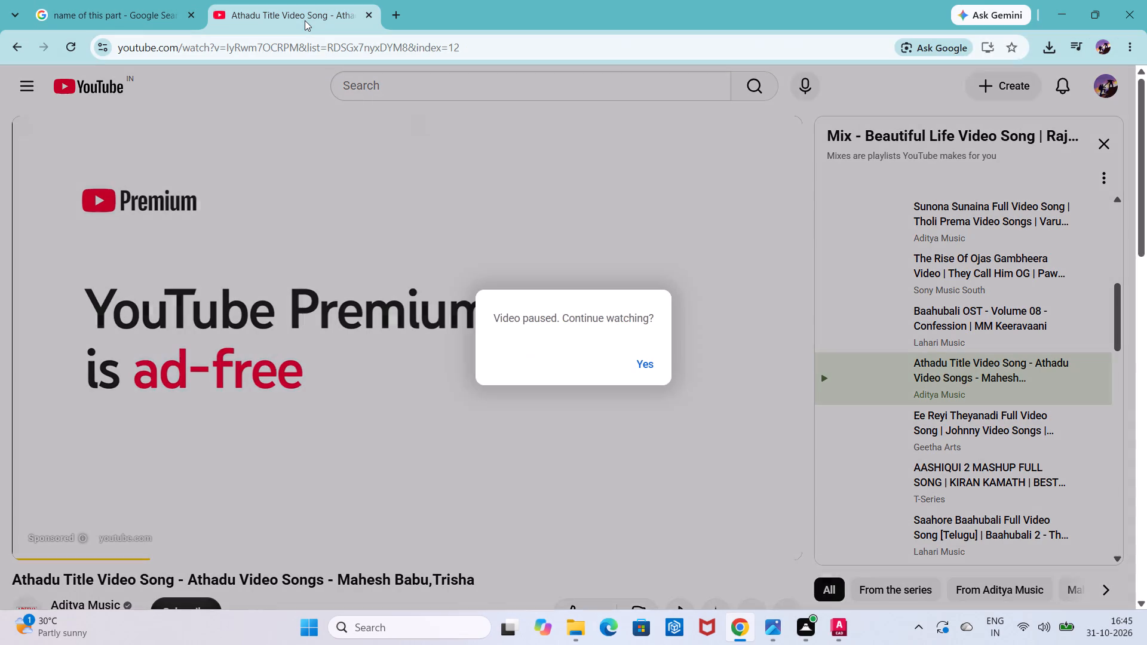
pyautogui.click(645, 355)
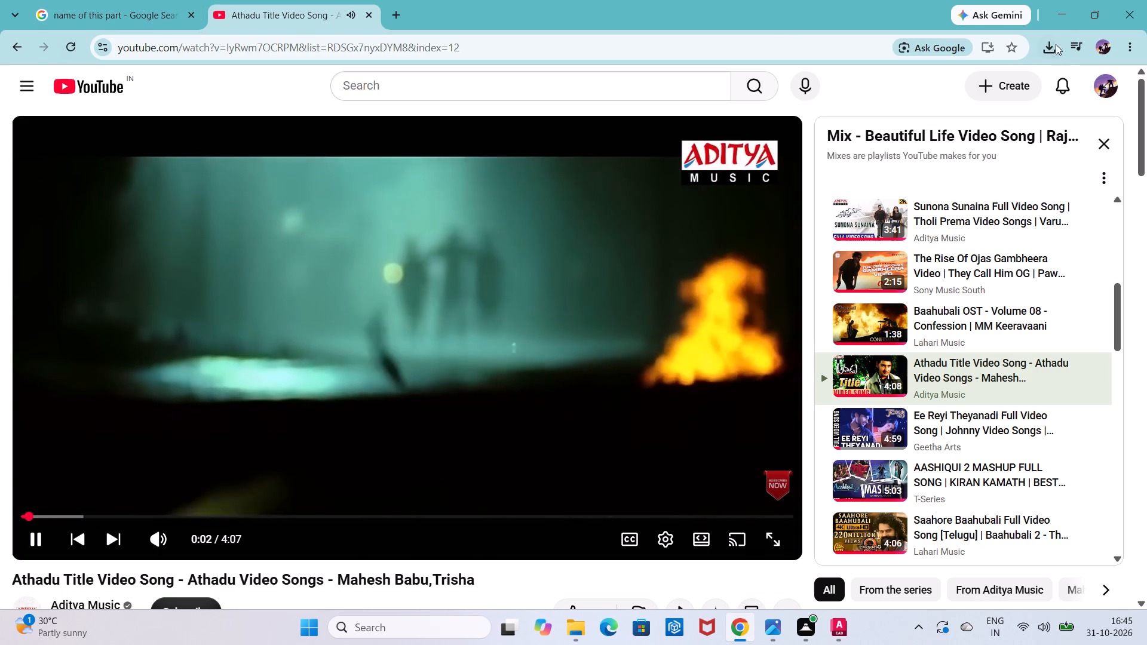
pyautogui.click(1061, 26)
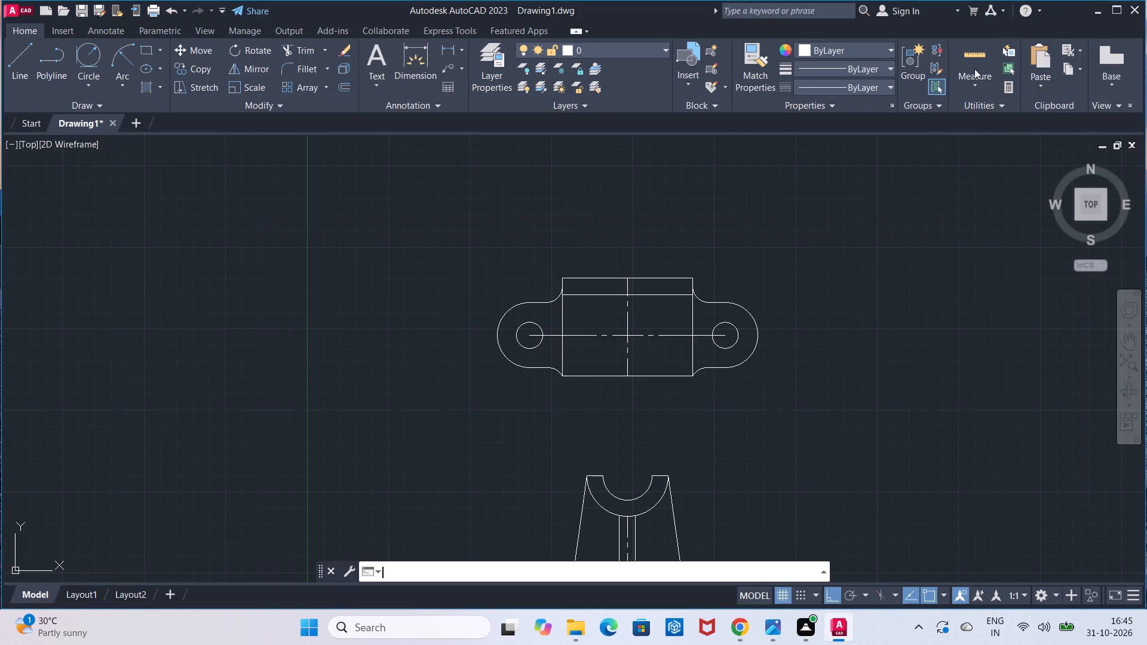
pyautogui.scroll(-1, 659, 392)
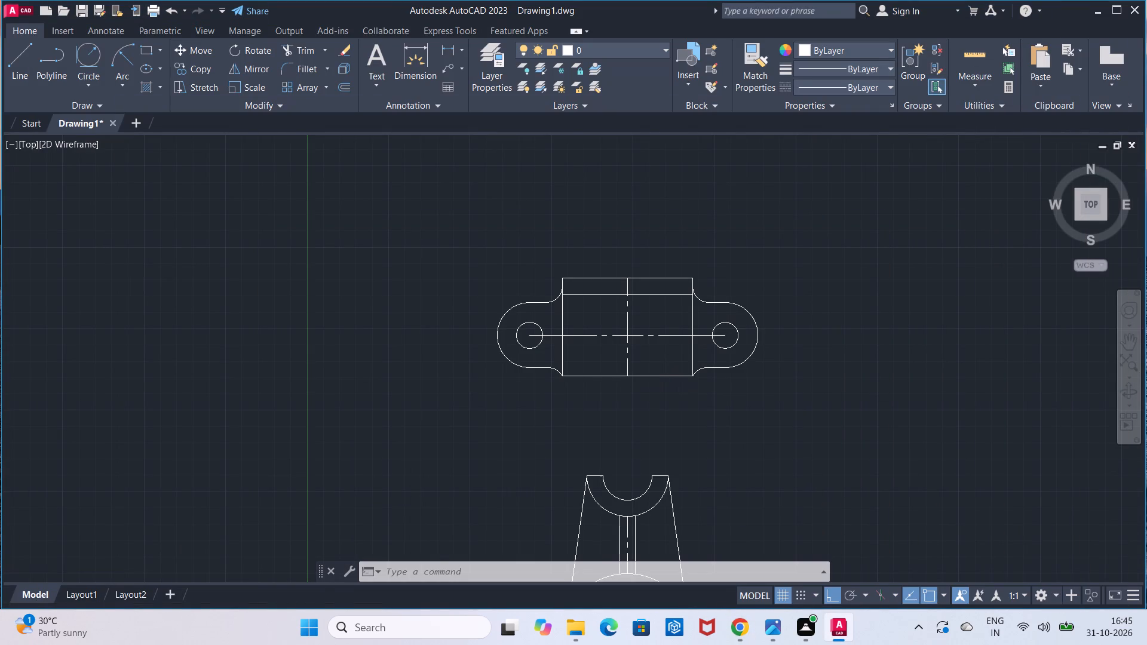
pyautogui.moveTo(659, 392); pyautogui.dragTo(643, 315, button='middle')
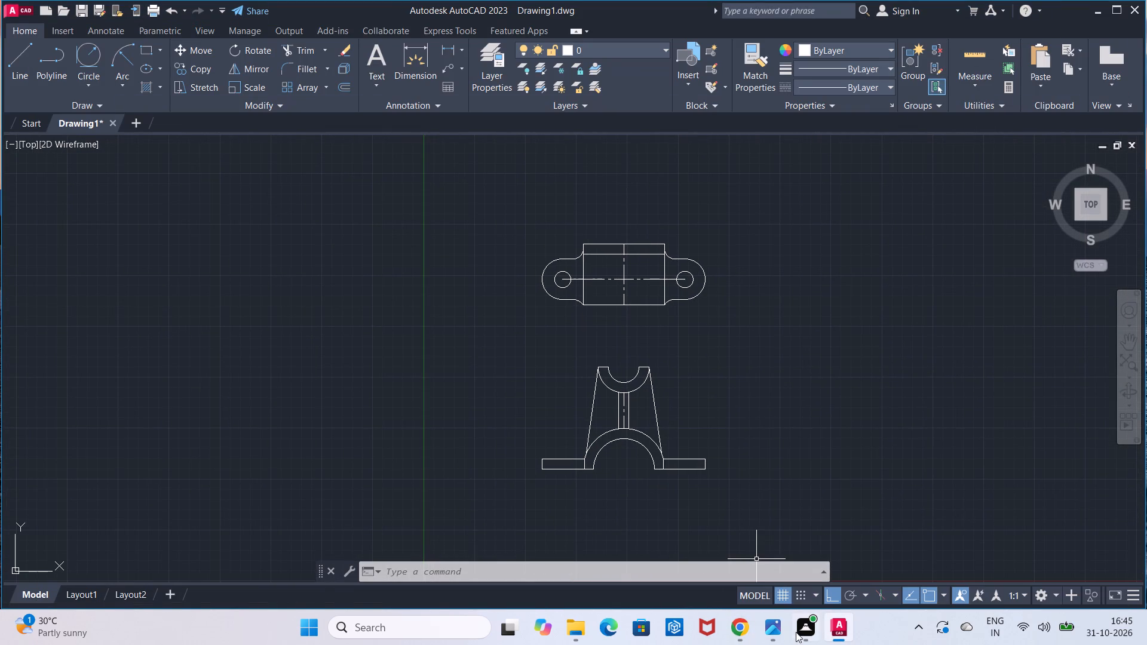
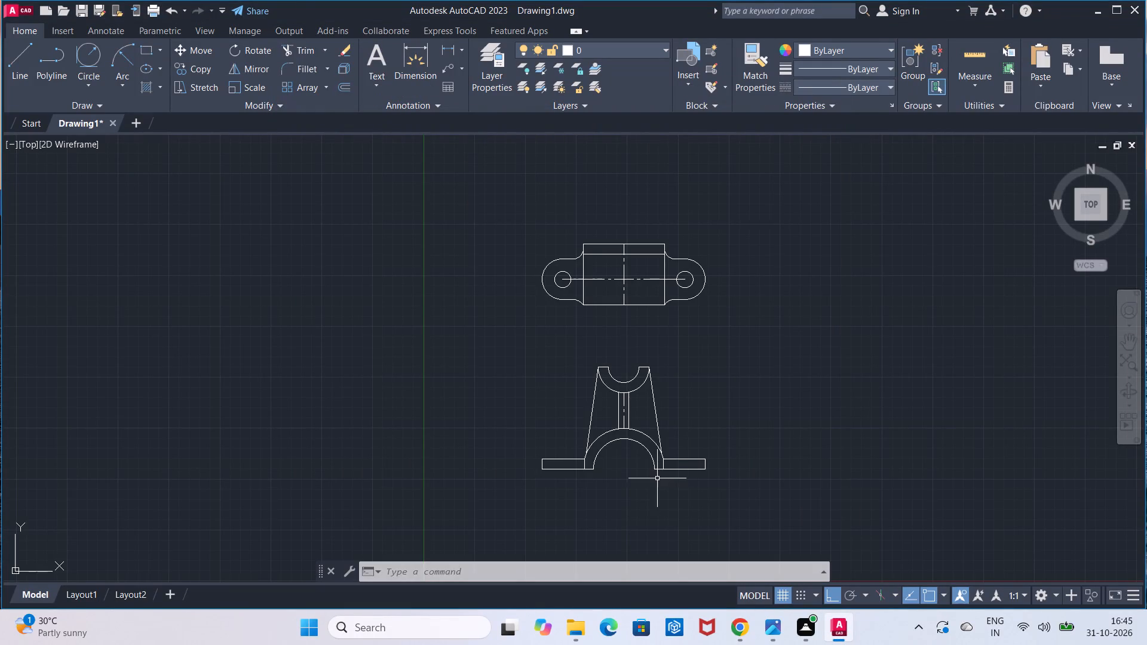
# Select all objects of the upper and front views and join them into polylines.
pyautogui.scroll(1, 657, 477)
pyautogui.scroll(-1, 649, 200)
pyautogui.moveTo(649, 200); pyautogui.dragTo(631, 239, button='middle')
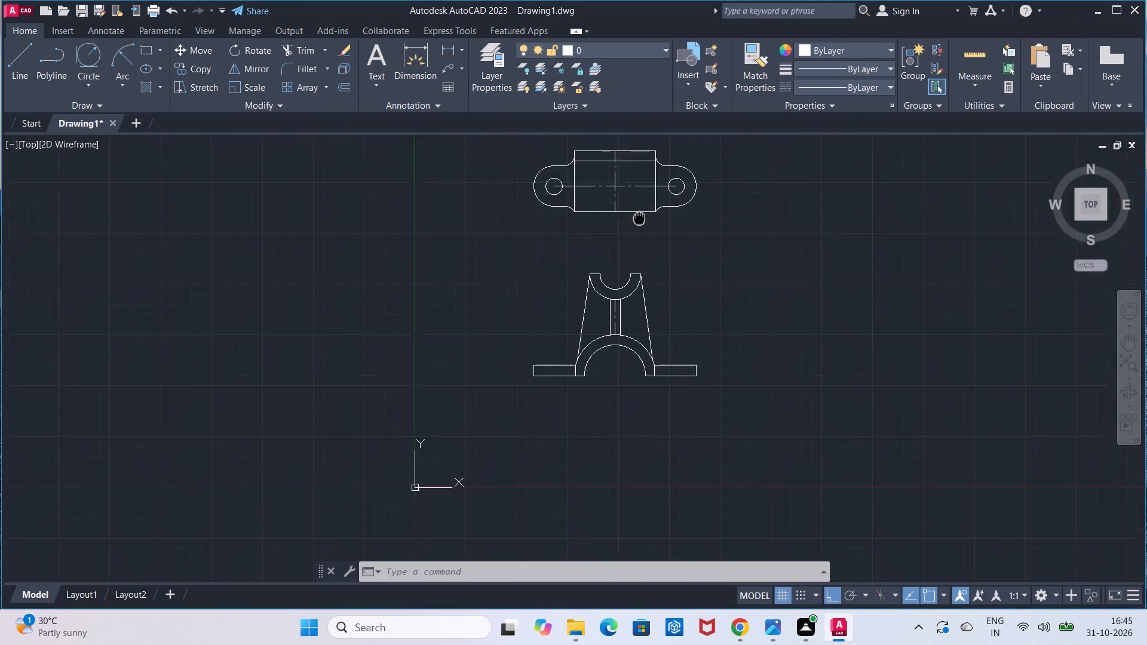
pyautogui.moveTo(631, 239); pyautogui.dragTo(611, 296, button='middle')
pyautogui.scroll(2, 610, 300)
pyautogui.scroll(-1, 610, 300)
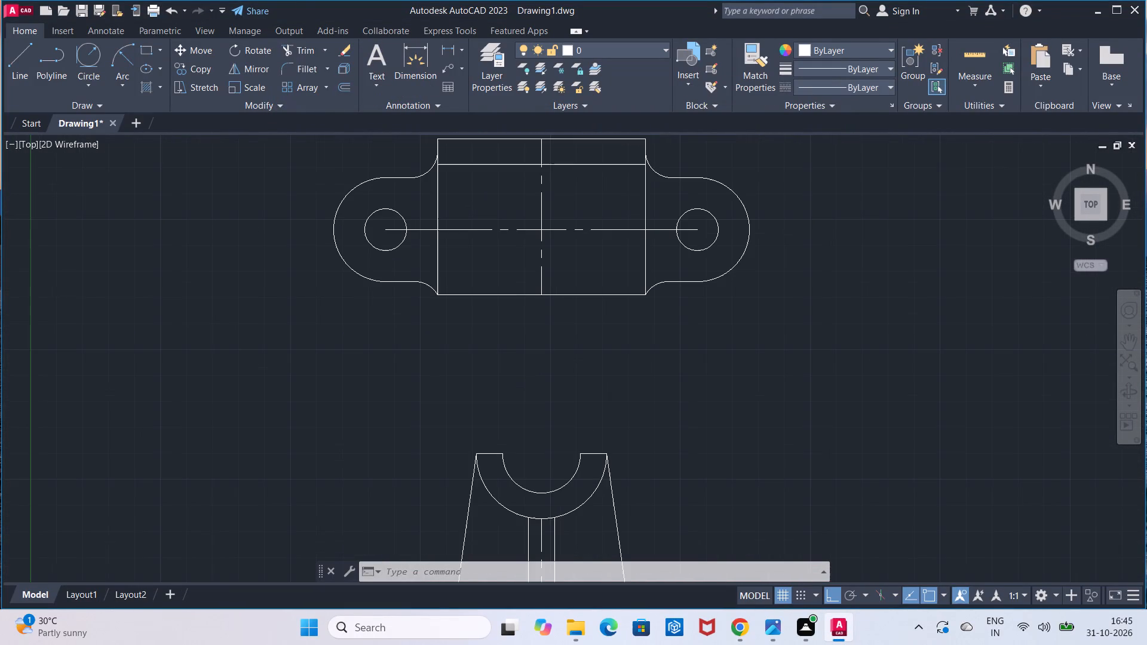
pyautogui.scroll(-1, 610, 300)
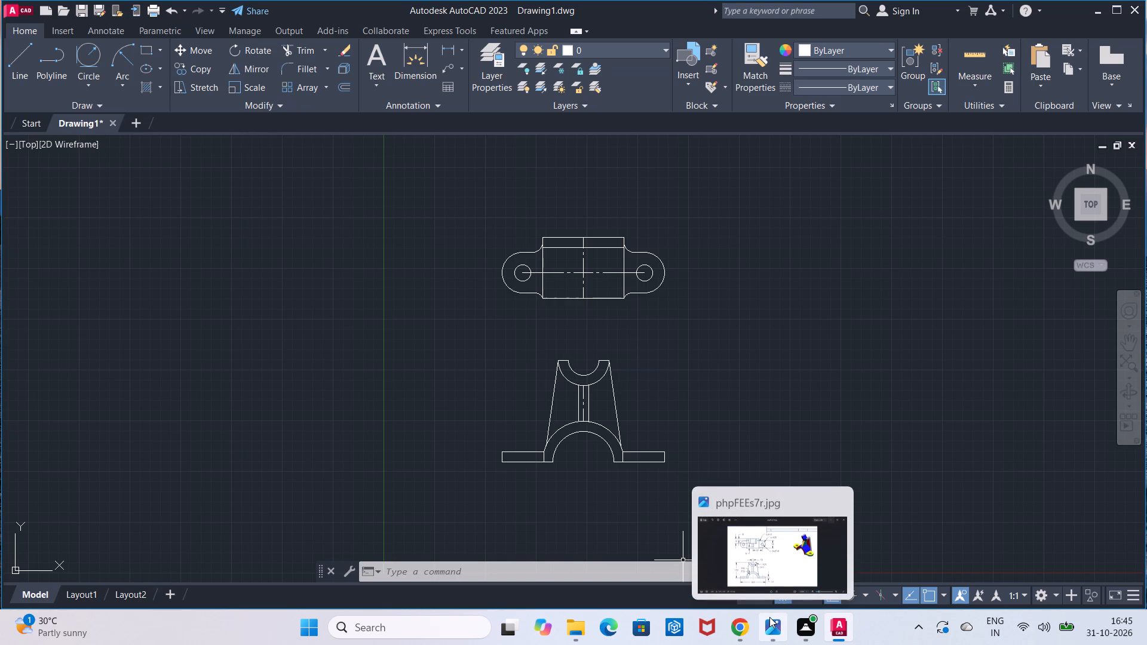
pyautogui.click(424, 170)
pyautogui.click(738, 554)
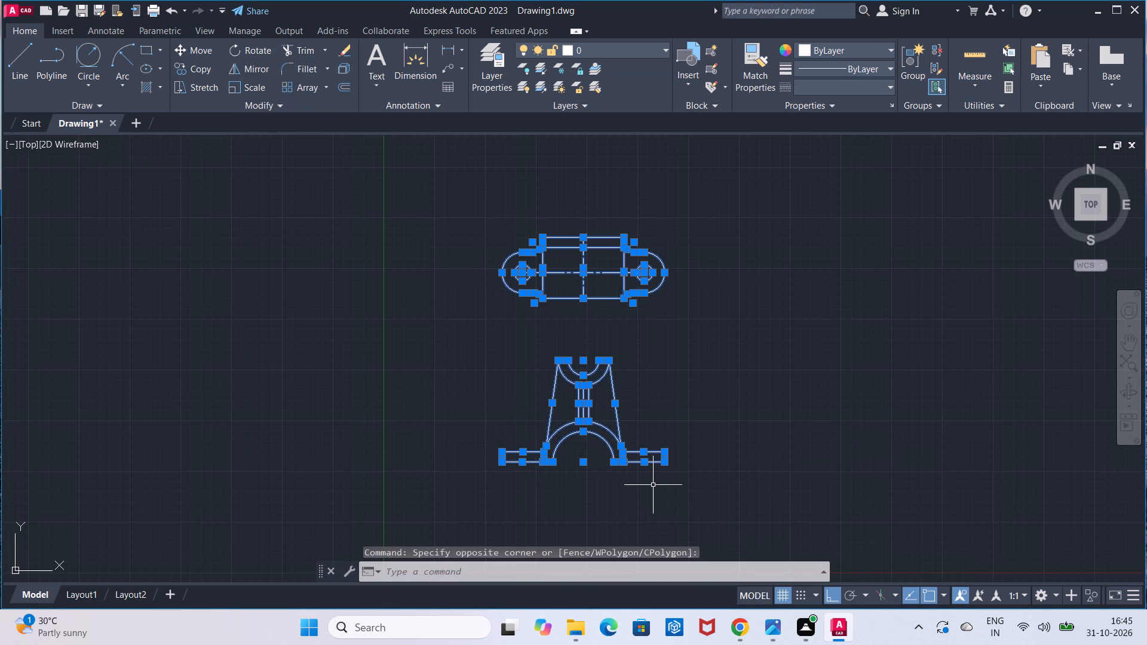
pyautogui.write('joi')
pyautogui.click(690, 515)
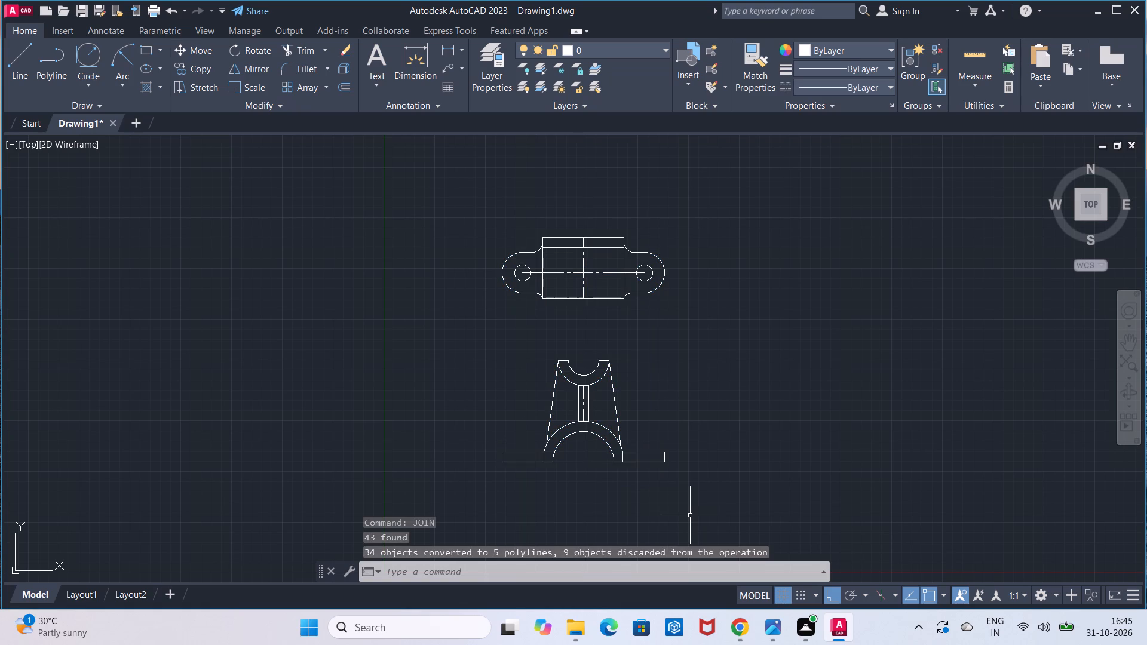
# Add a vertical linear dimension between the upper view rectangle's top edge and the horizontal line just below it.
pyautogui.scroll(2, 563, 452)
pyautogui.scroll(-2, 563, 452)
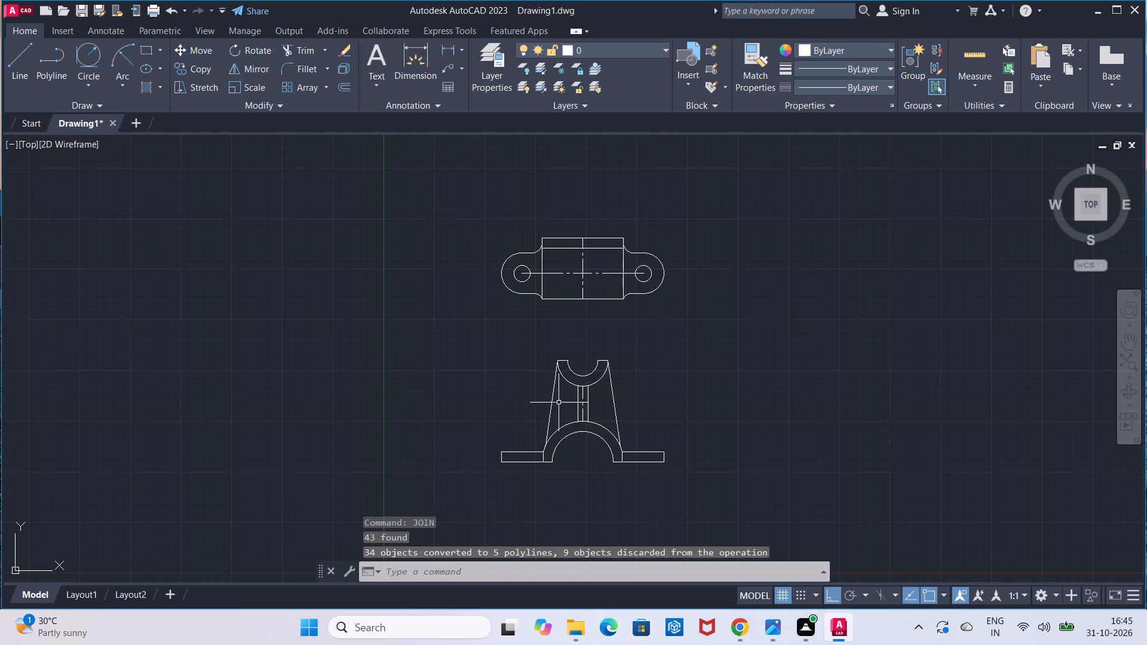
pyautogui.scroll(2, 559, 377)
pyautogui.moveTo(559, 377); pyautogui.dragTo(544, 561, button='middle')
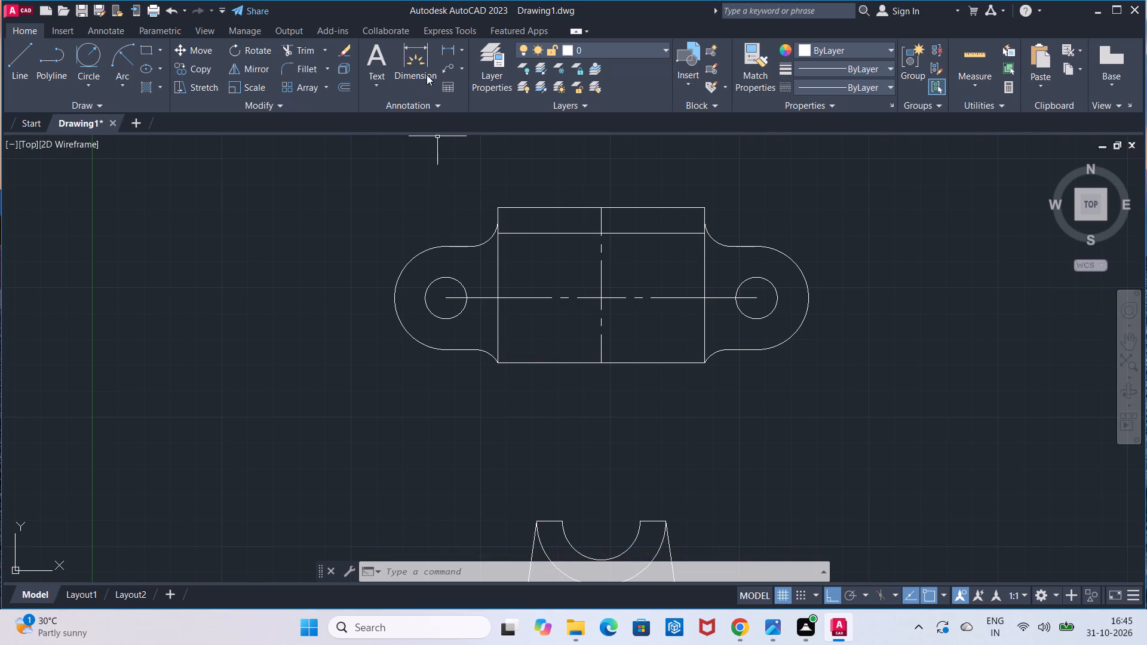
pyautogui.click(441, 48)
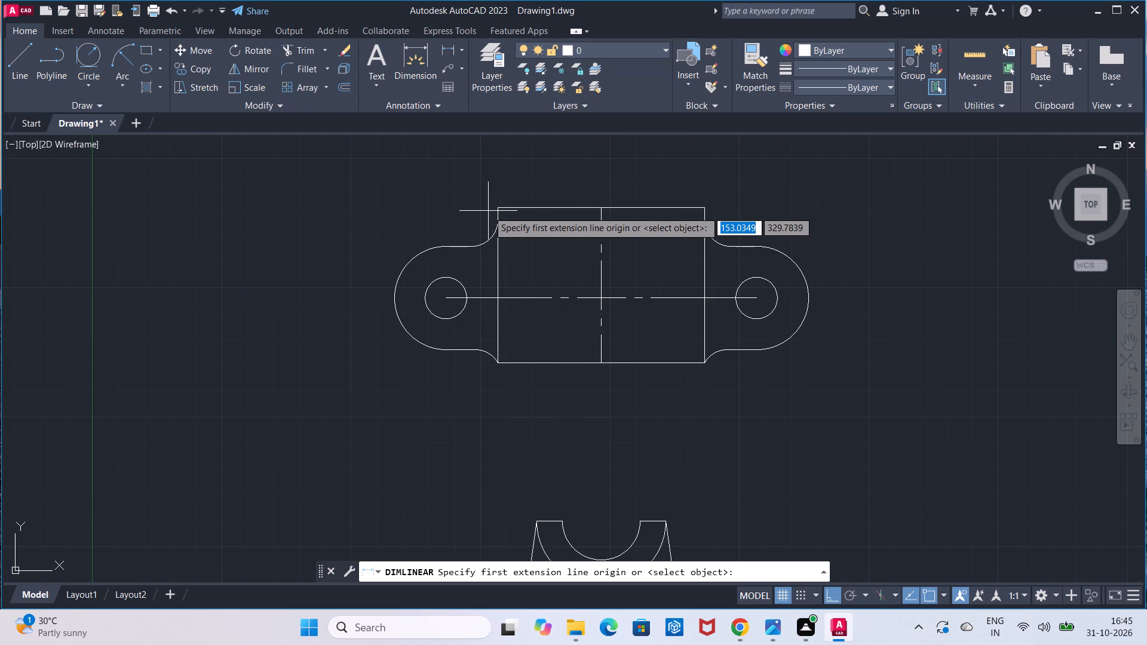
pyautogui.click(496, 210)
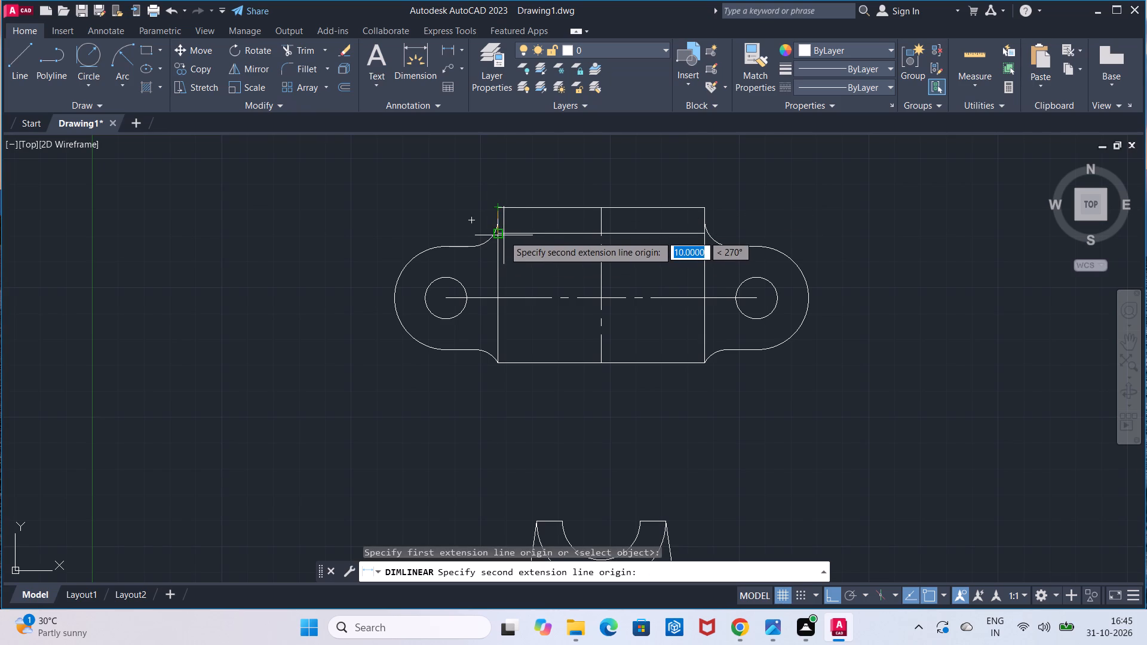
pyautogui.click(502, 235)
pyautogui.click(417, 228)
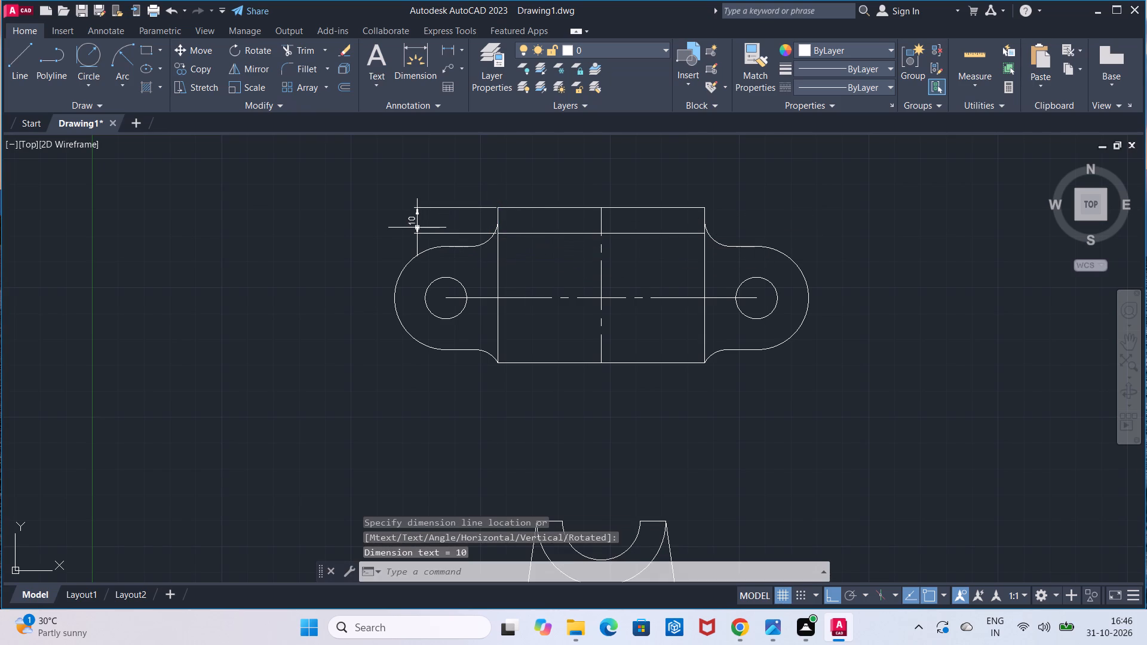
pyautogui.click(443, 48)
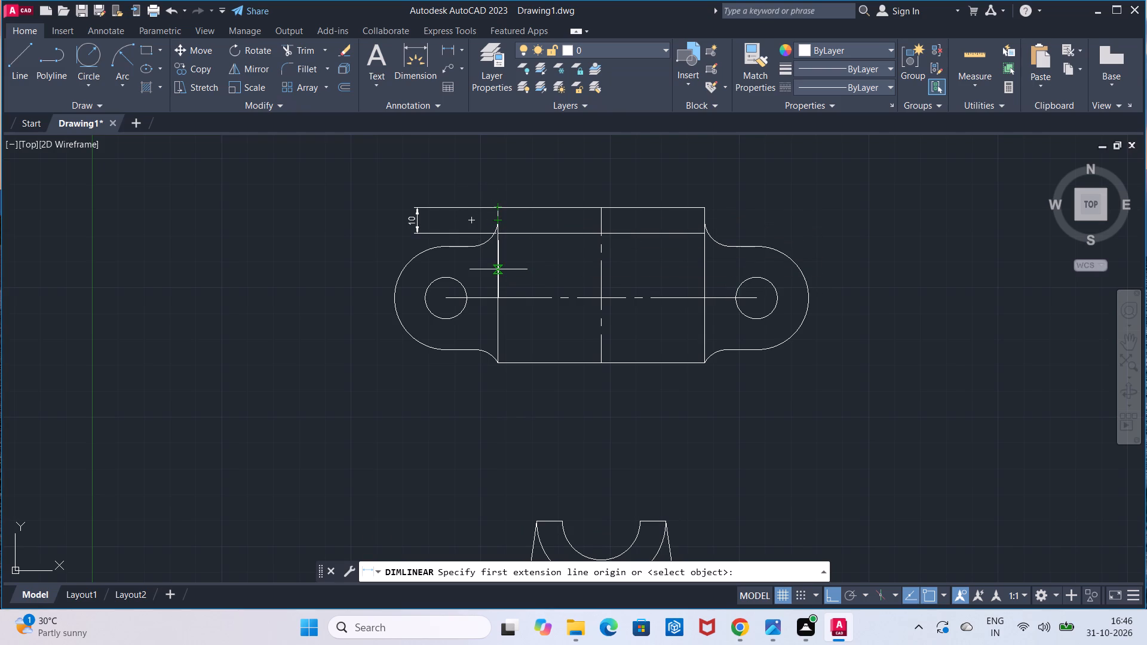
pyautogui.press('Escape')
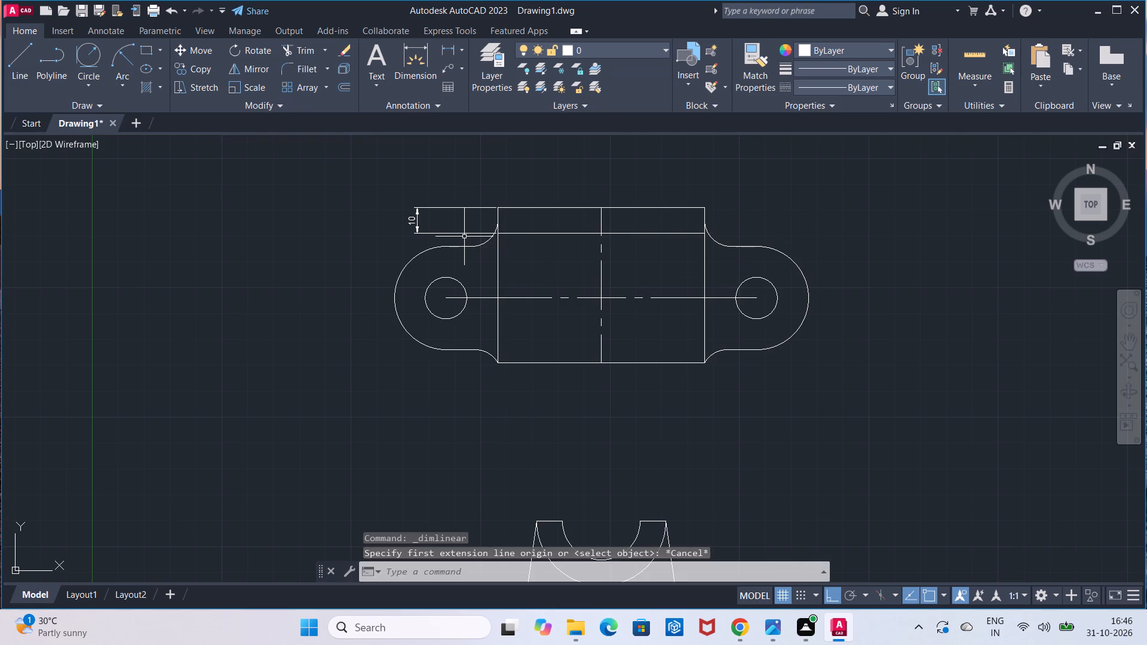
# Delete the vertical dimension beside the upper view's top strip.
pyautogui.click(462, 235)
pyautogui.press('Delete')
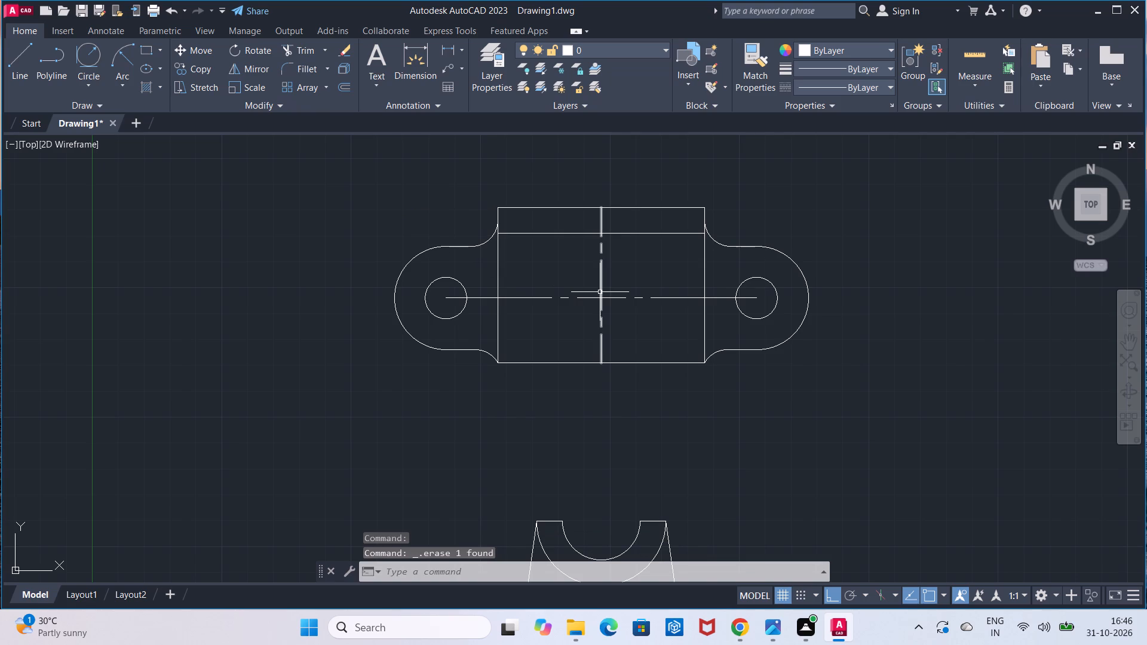
# Explode the joined polyline that forms the upper view's rectangle edges and right lug outline.
pyautogui.moveTo(584, 279); pyautogui.dragTo(489, 293, button='middle')
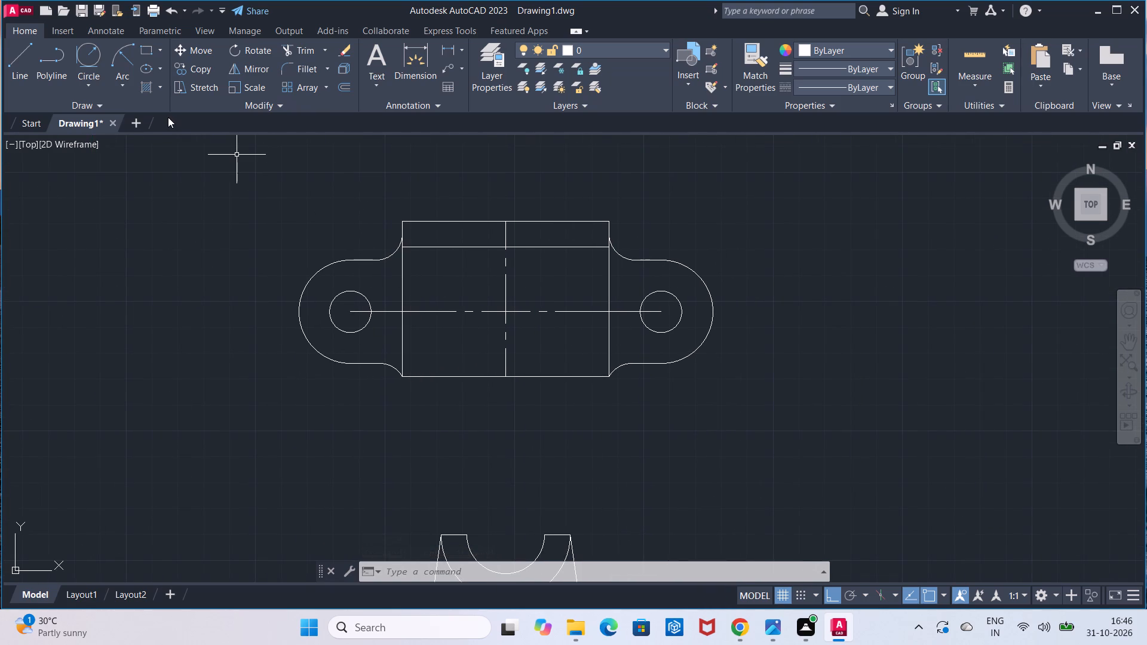
pyautogui.click(416, 220)
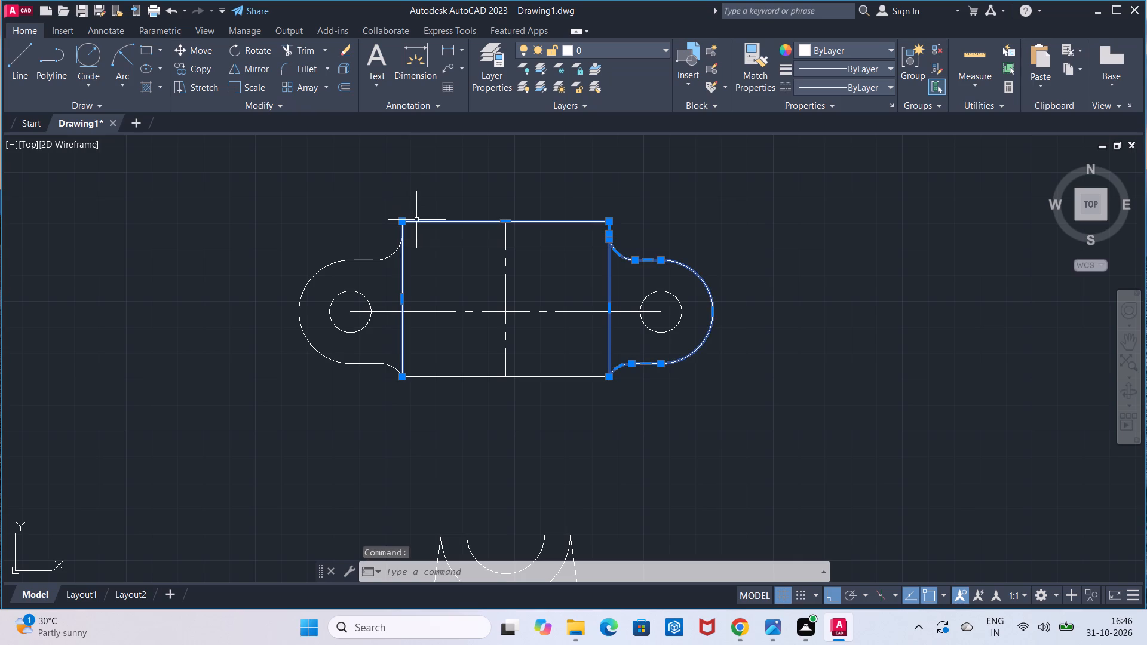
pyautogui.write('ex')
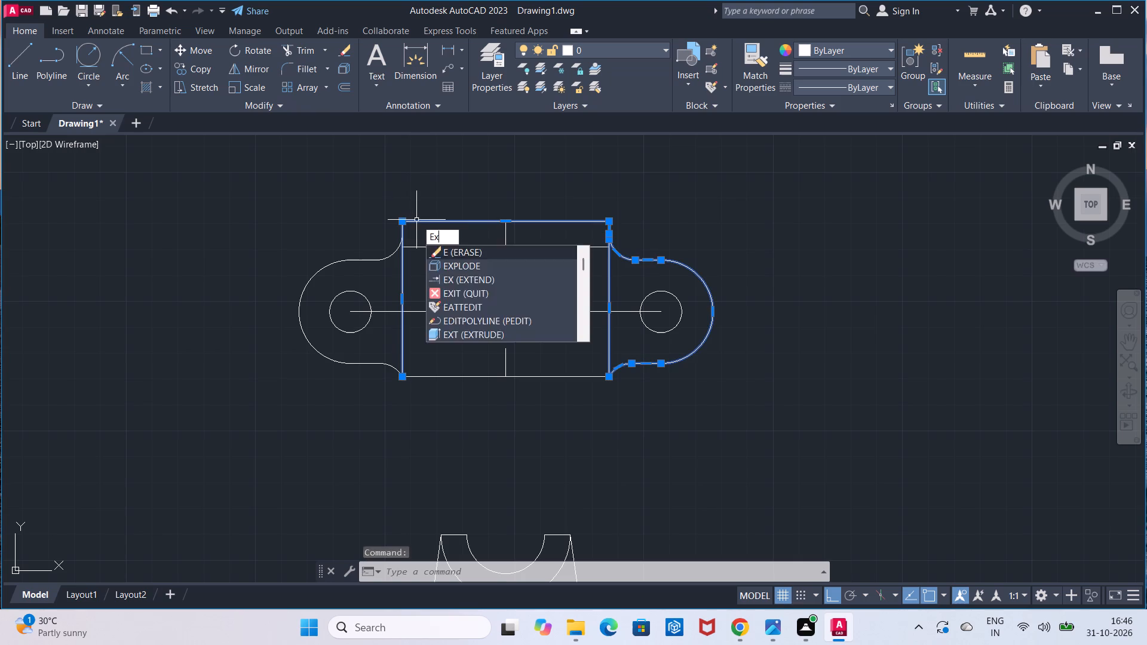
pyautogui.click(461, 271)
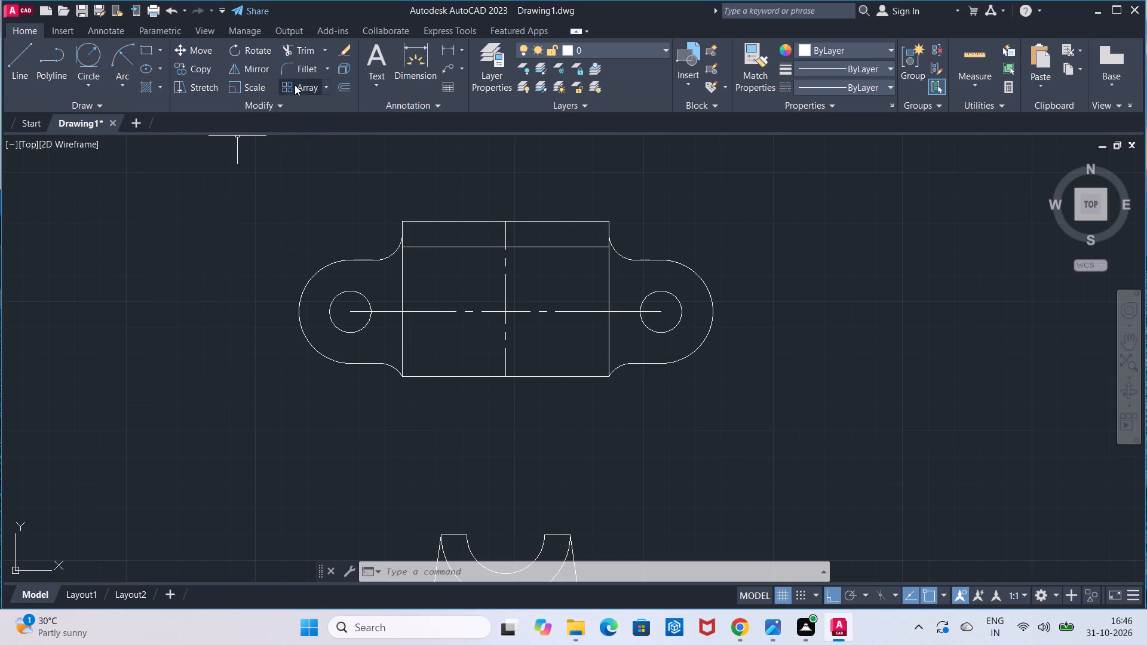
# Offset the upper view's vertical centerline by 25 to both sides.
pyautogui.click(345, 91)
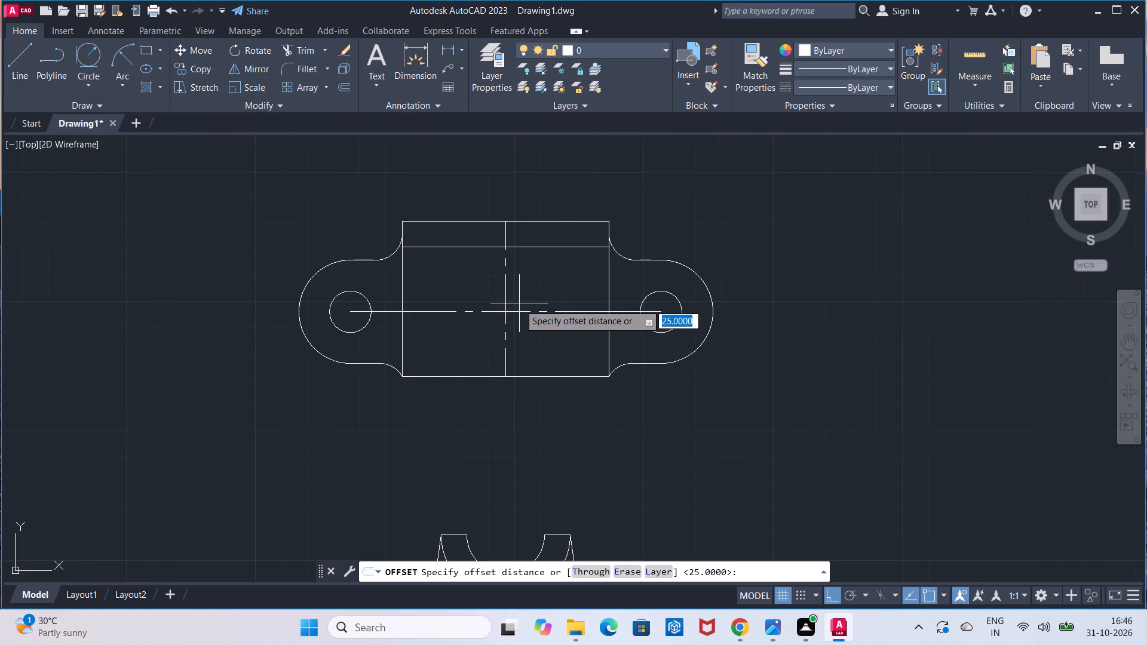
pyautogui.click(510, 305)
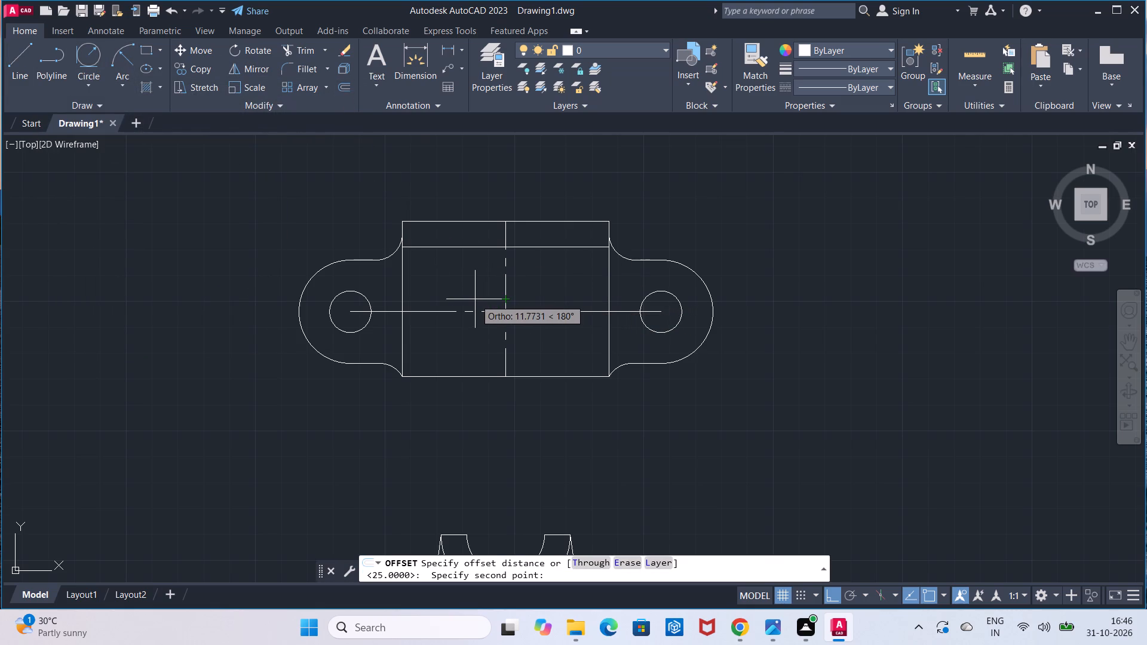
pyautogui.write('25')
pyautogui.press('Return')
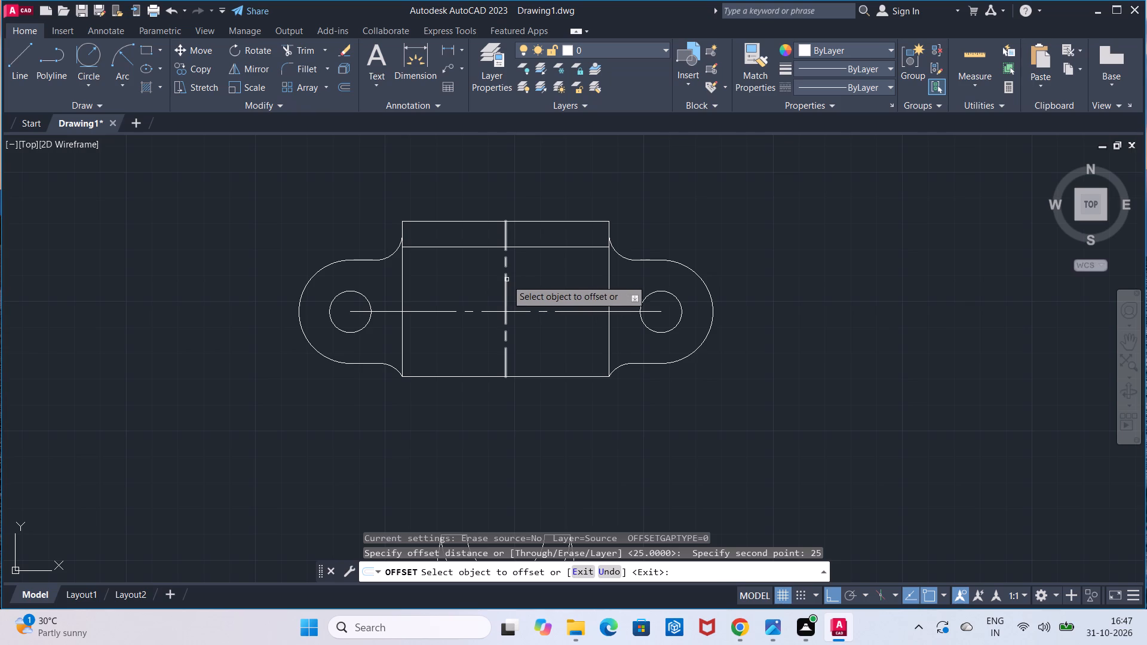
pyautogui.click(507, 279)
pyautogui.click(490, 290)
pyautogui.click(504, 282)
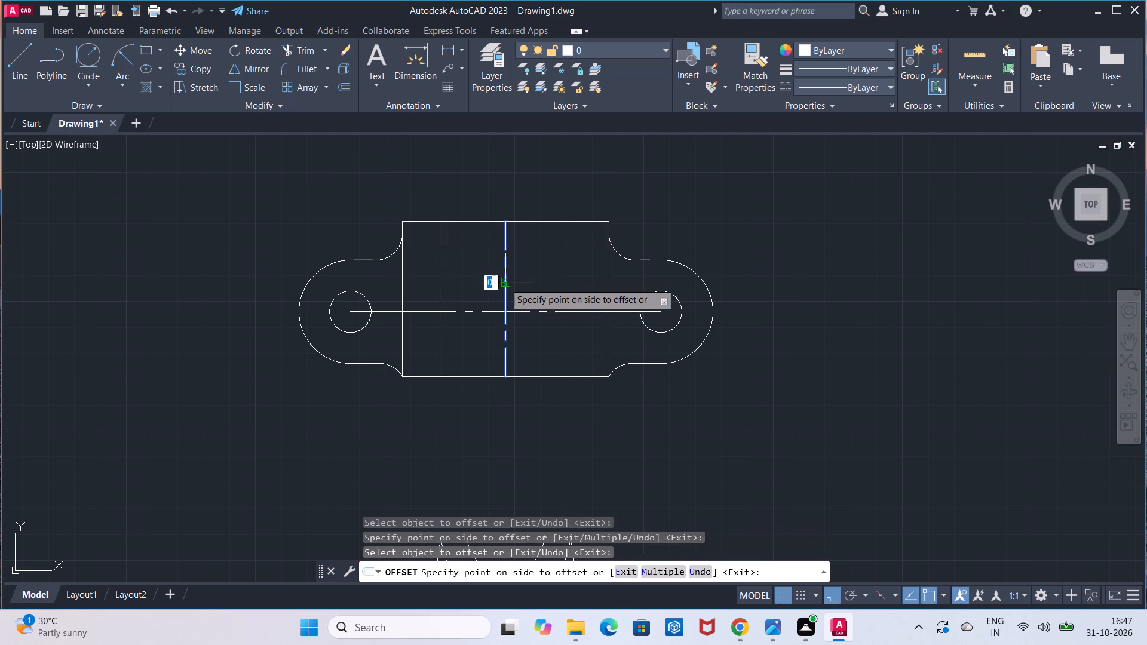
pyautogui.click(517, 276)
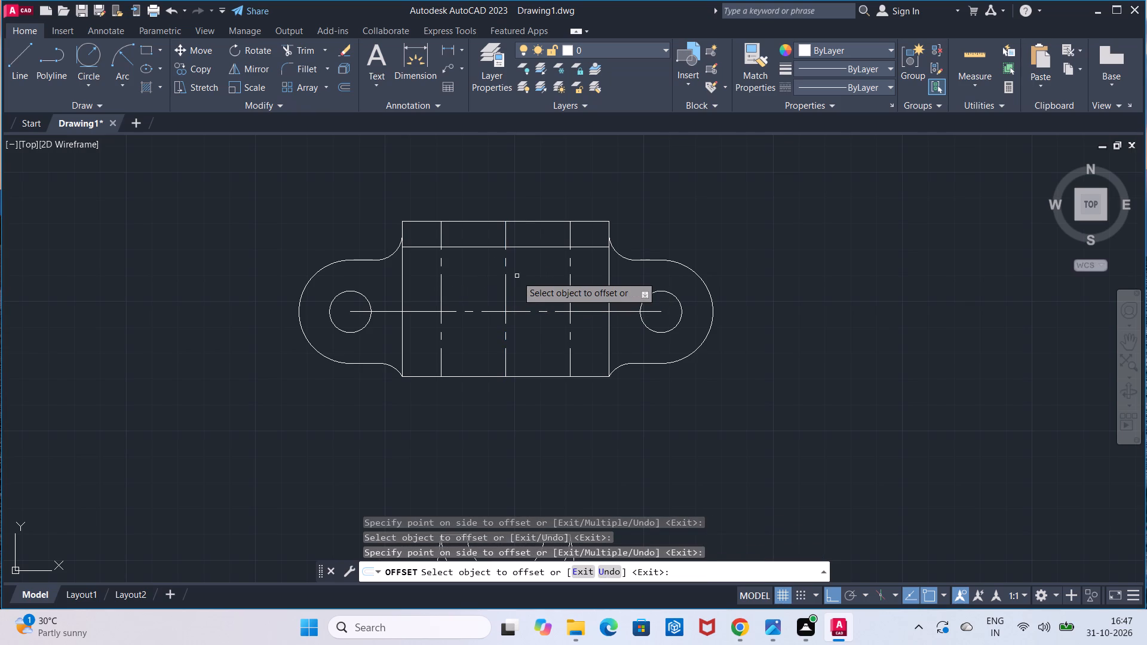
pyautogui.press('Escape')
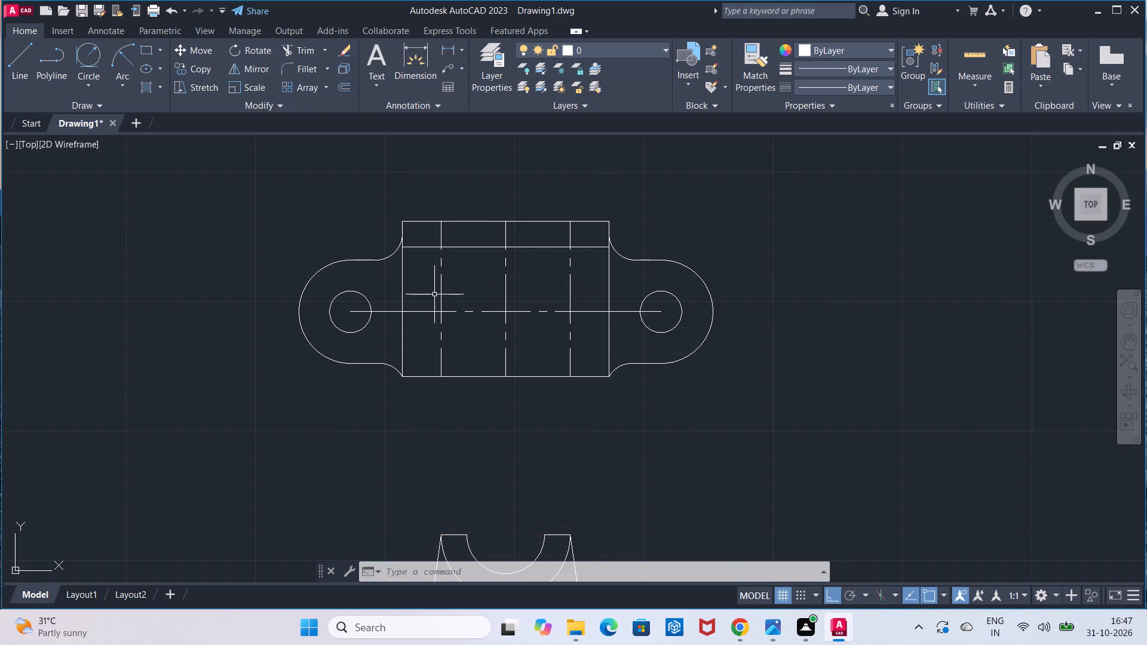
# Trim the two offset lines below the upper view's horizontal centerline.
pyautogui.click(318, 57)
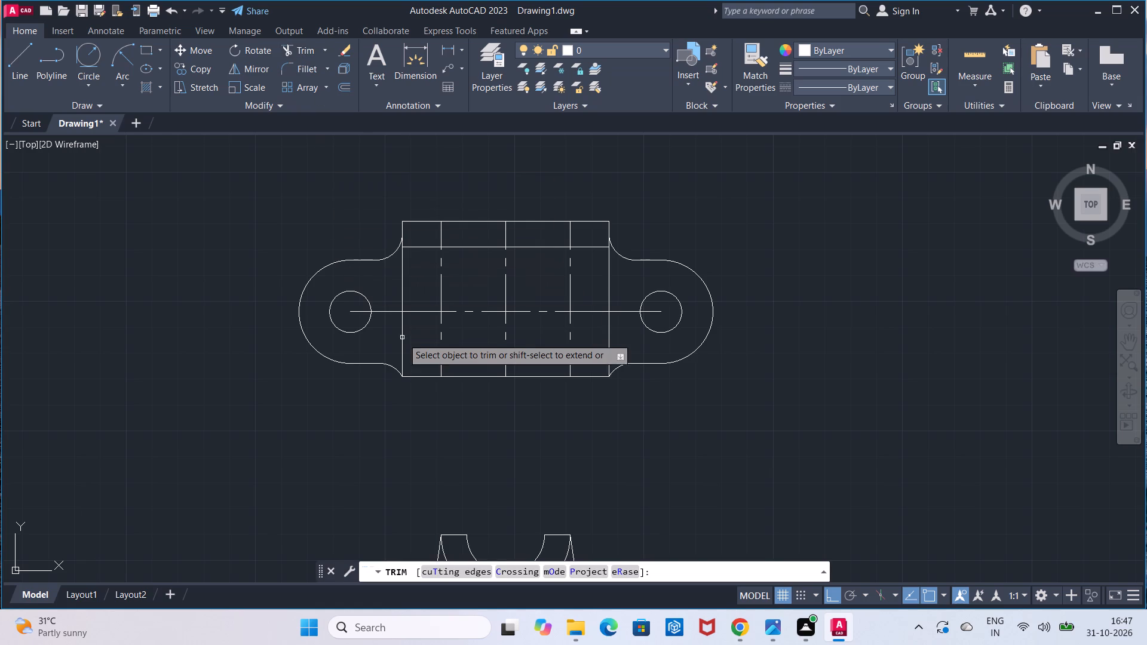
pyautogui.click(443, 345)
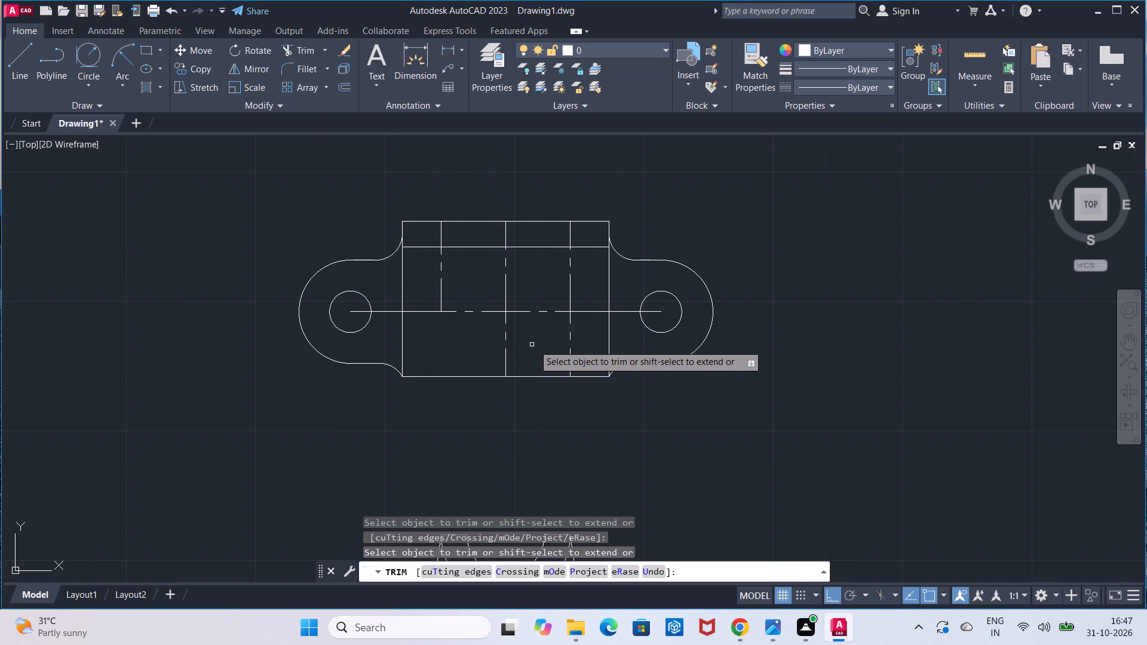
pyautogui.click(569, 339)
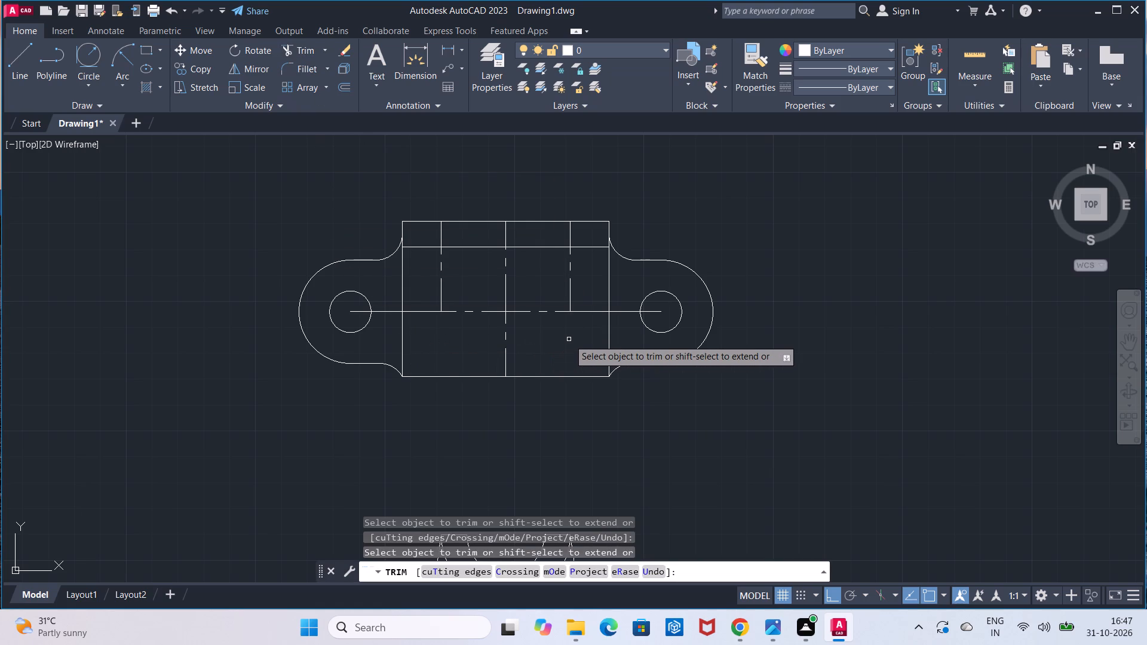
pyautogui.press('Escape')
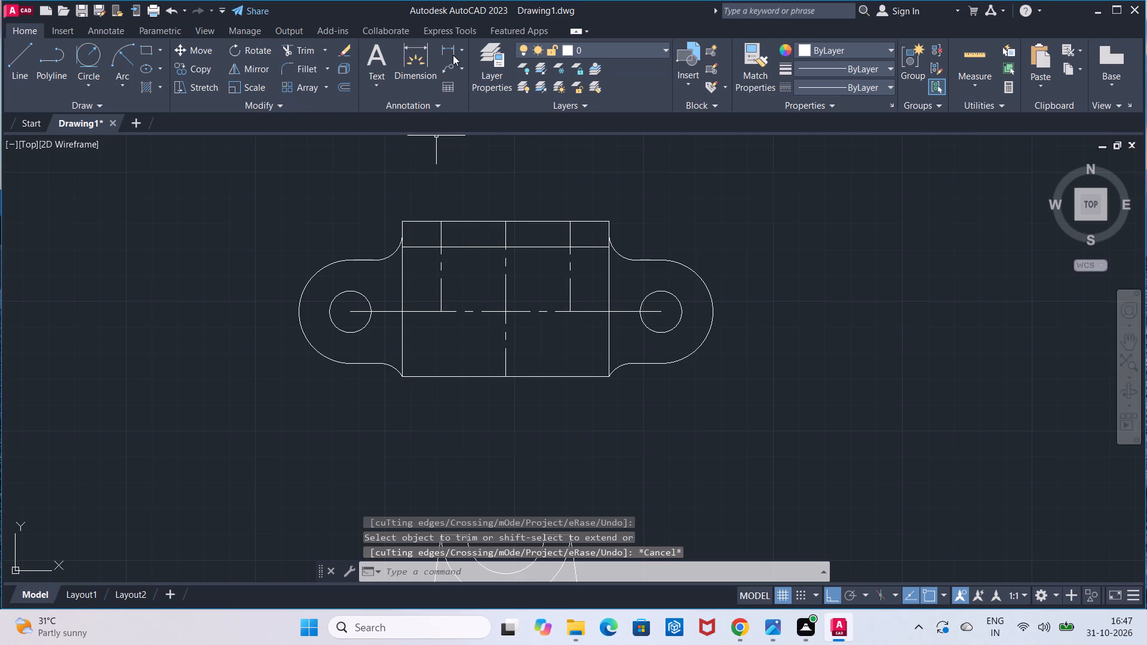
# Place a vertical 30 linear dimension down the rectangle's left edge, starting at its upper-left corner.
pyautogui.click(449, 52)
pyautogui.click(401, 223)
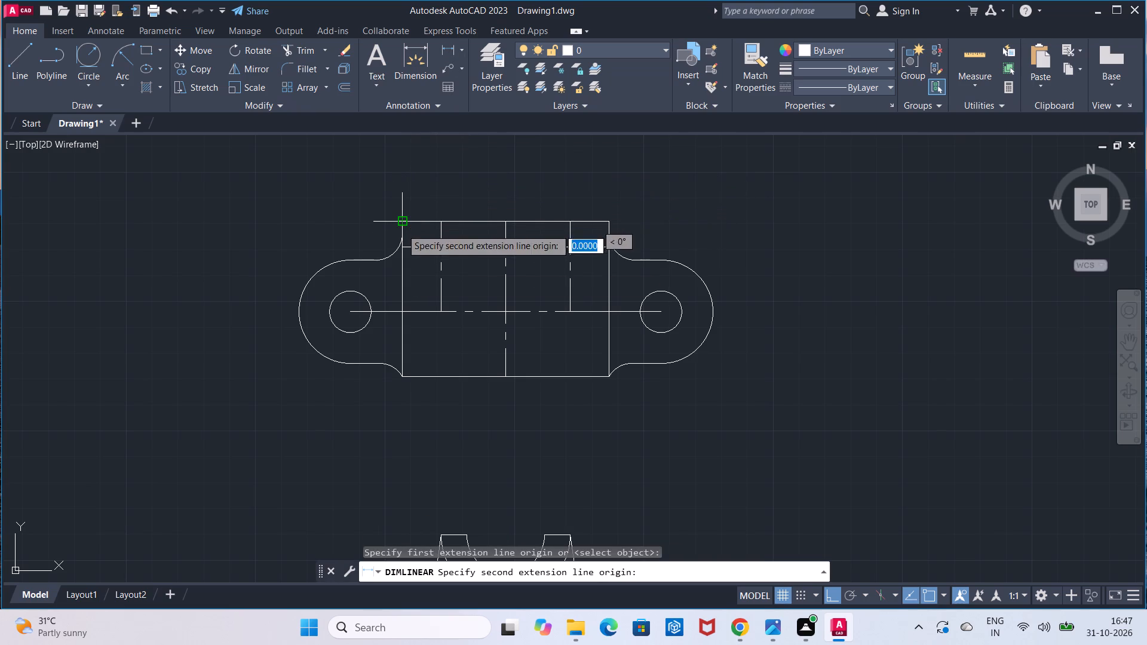
pyautogui.press('3')
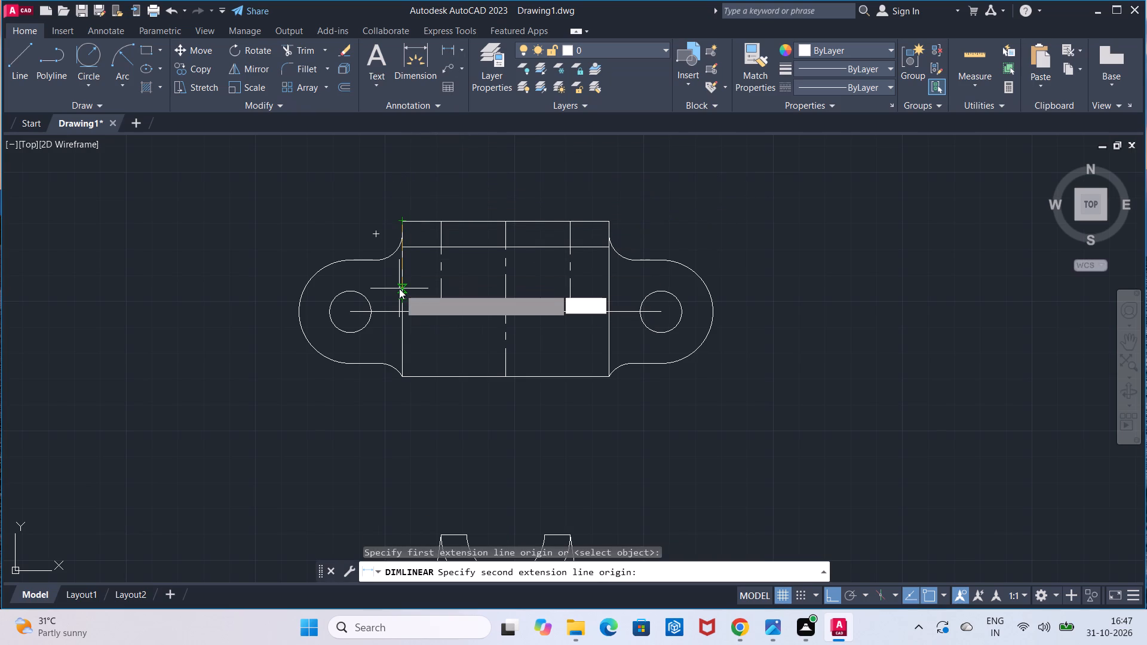
pyautogui.press('0')
pyautogui.press('Return')
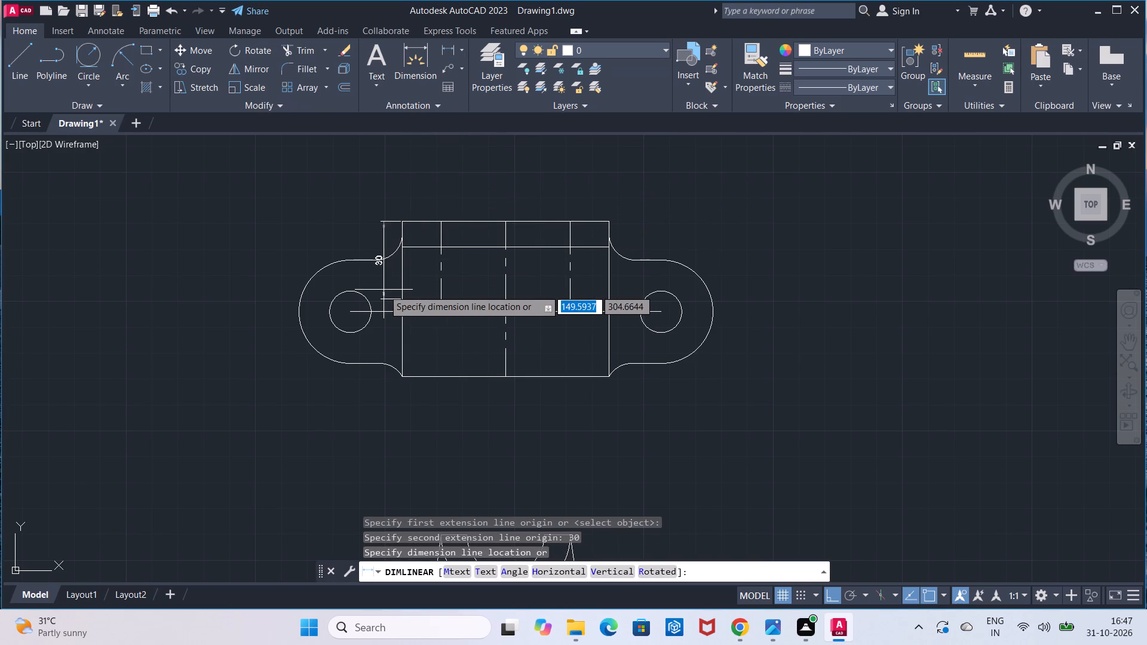
pyautogui.click(384, 290)
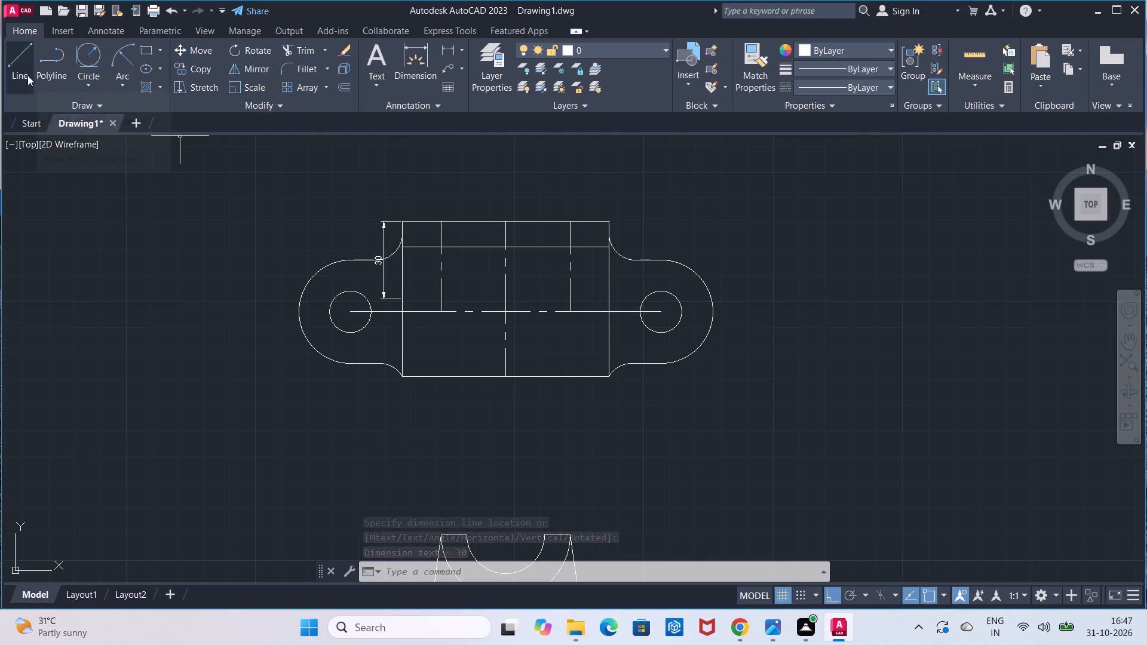
# Draw a horizontal line from the 30 dimension's lower point on the rectangle's left edge to the right offset line.
pyautogui.click(27, 75)
pyautogui.click(401, 301)
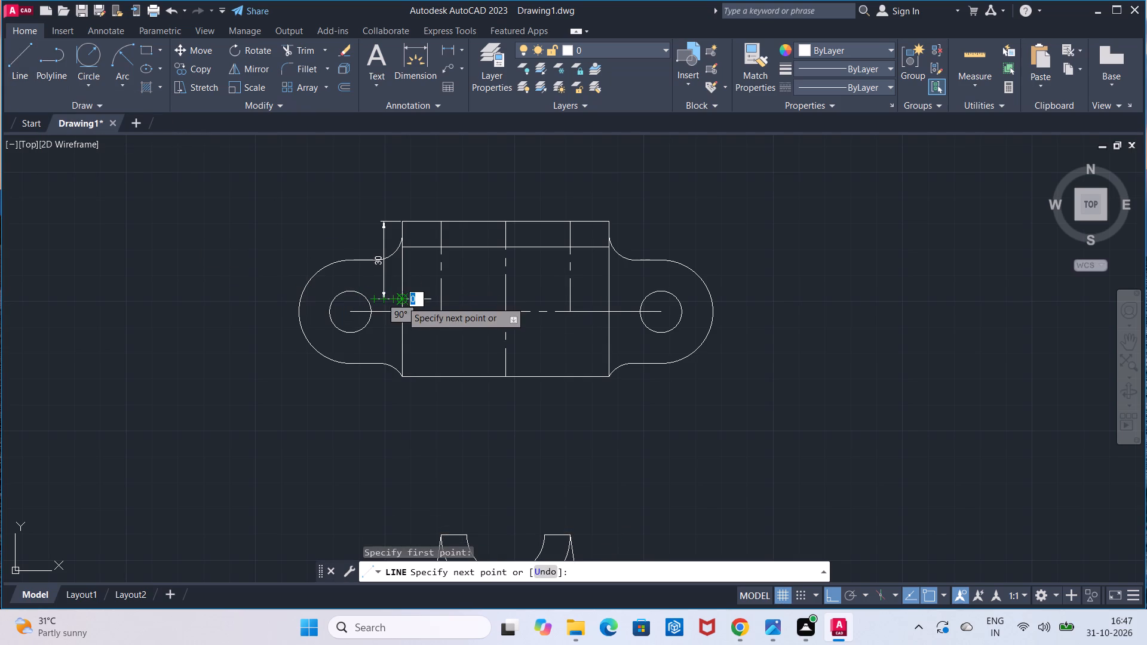
pyautogui.click(572, 297)
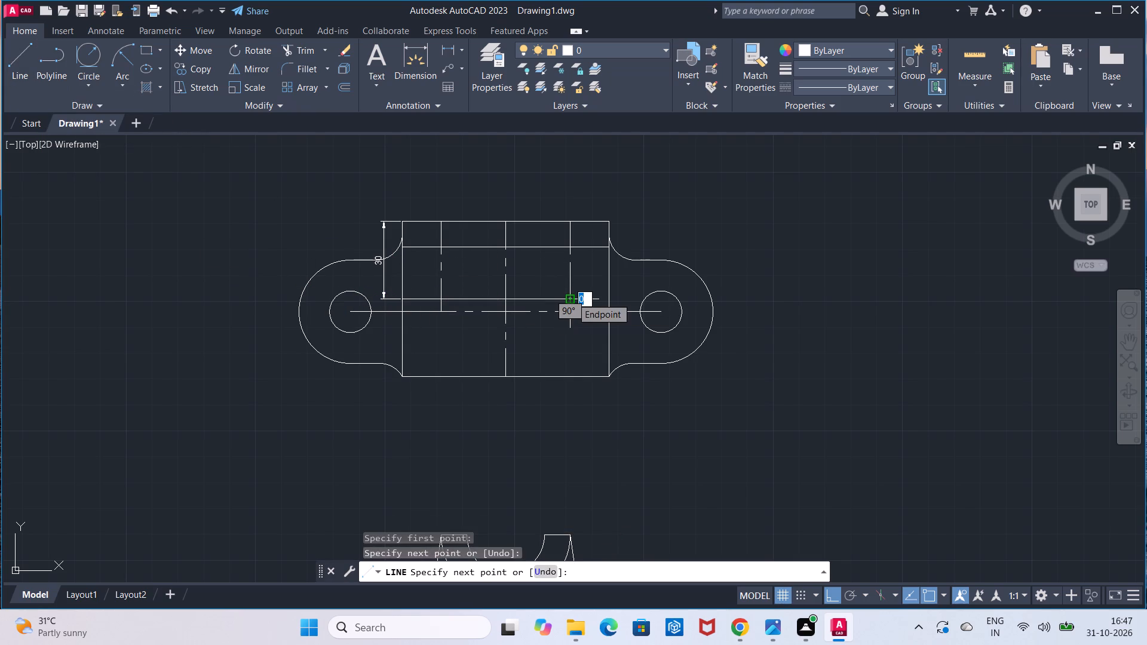
pyautogui.press('Escape')
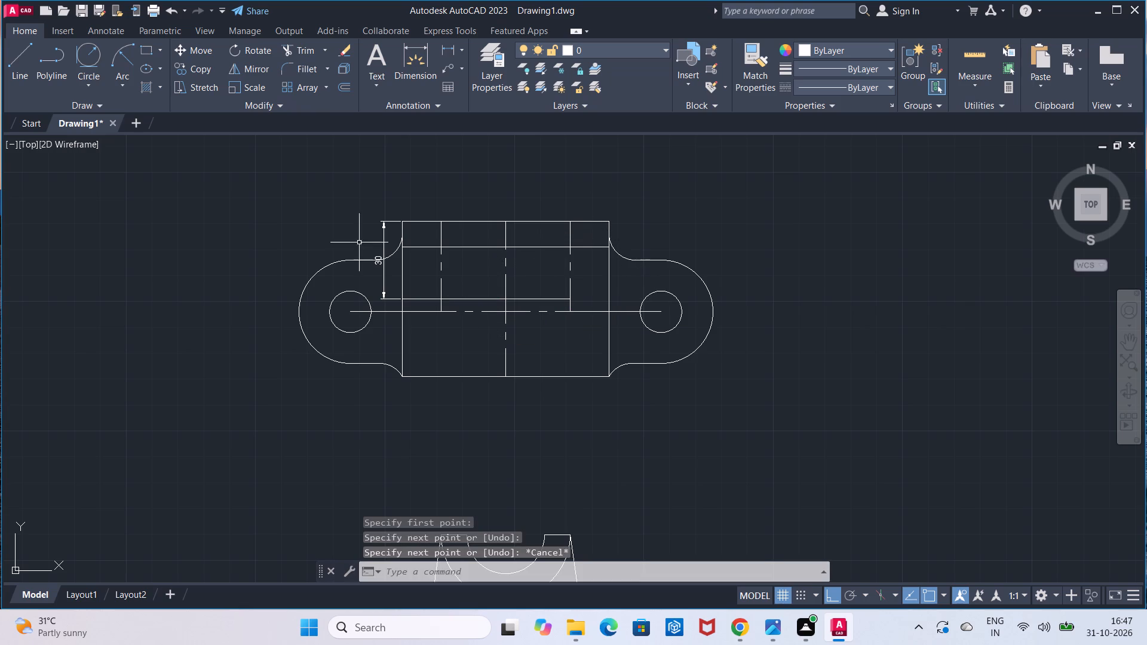
# Trim the new horizontal line left of the left offset line, and both offset lines' stubs below the horizontal line.
pyautogui.click(295, 55)
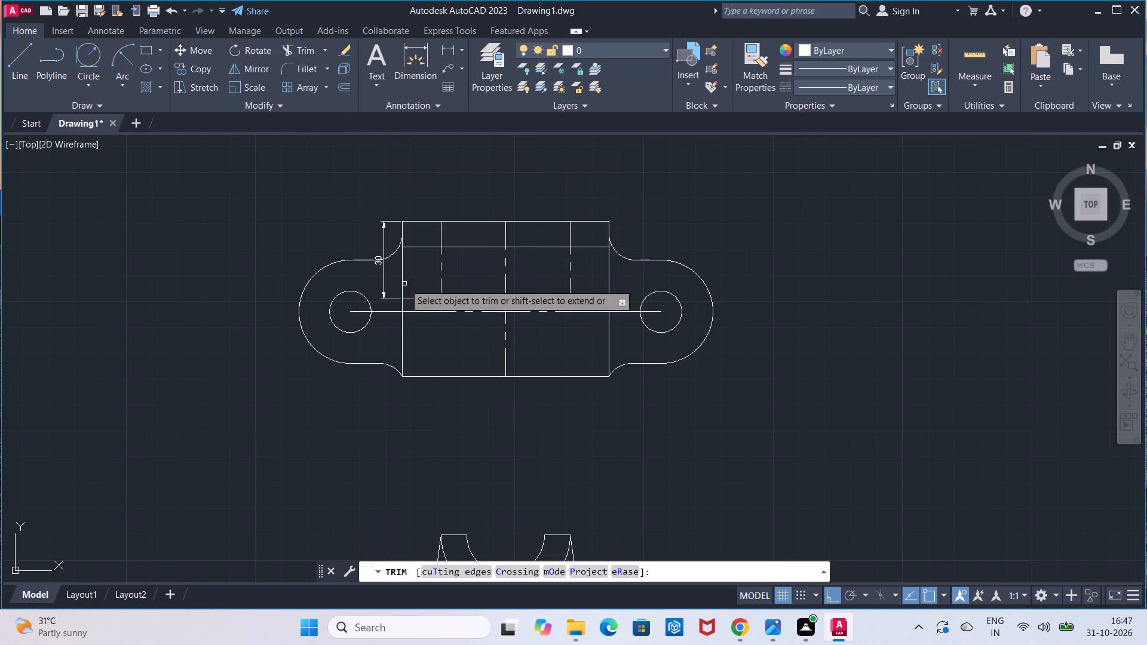
pyautogui.click(416, 301)
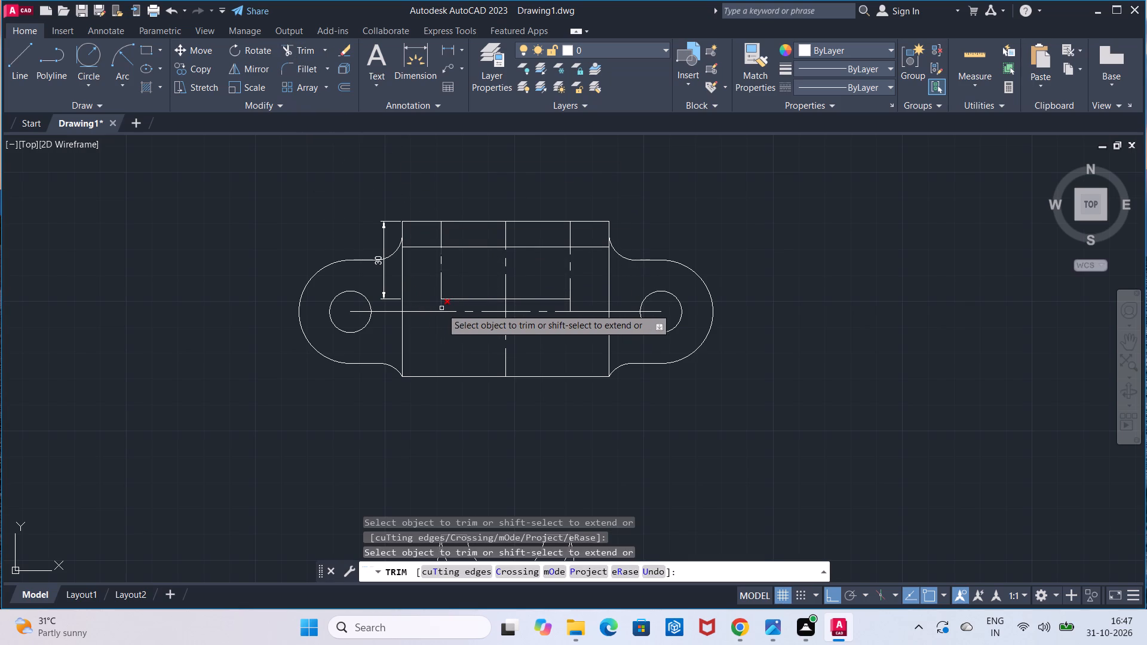
pyautogui.click(441, 308)
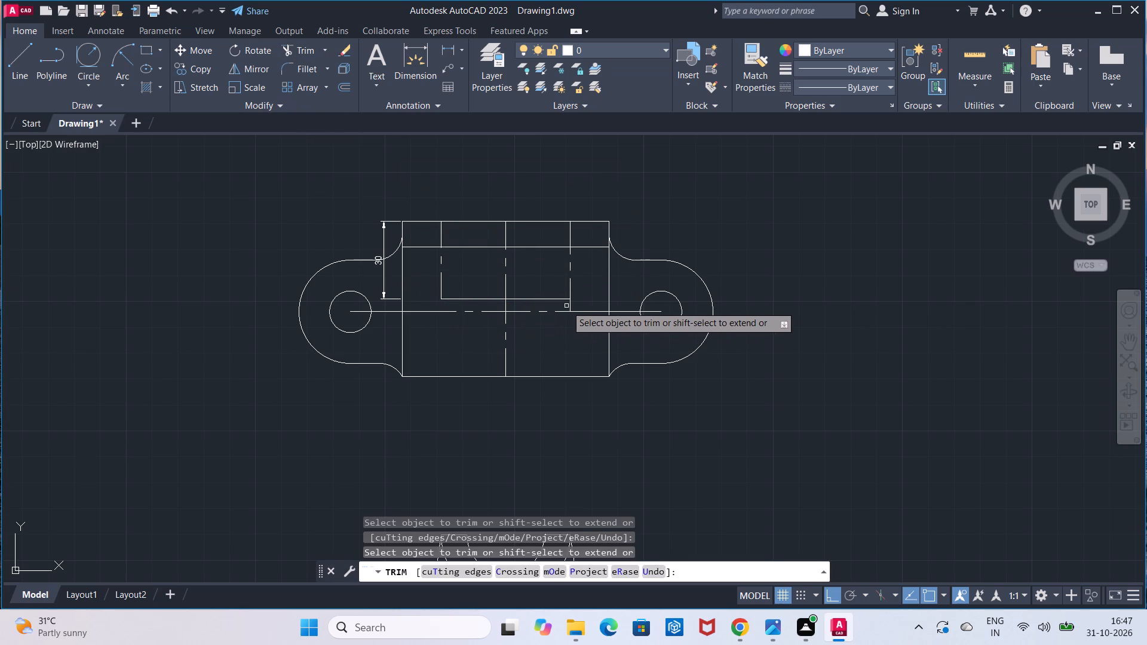
pyautogui.click(568, 306)
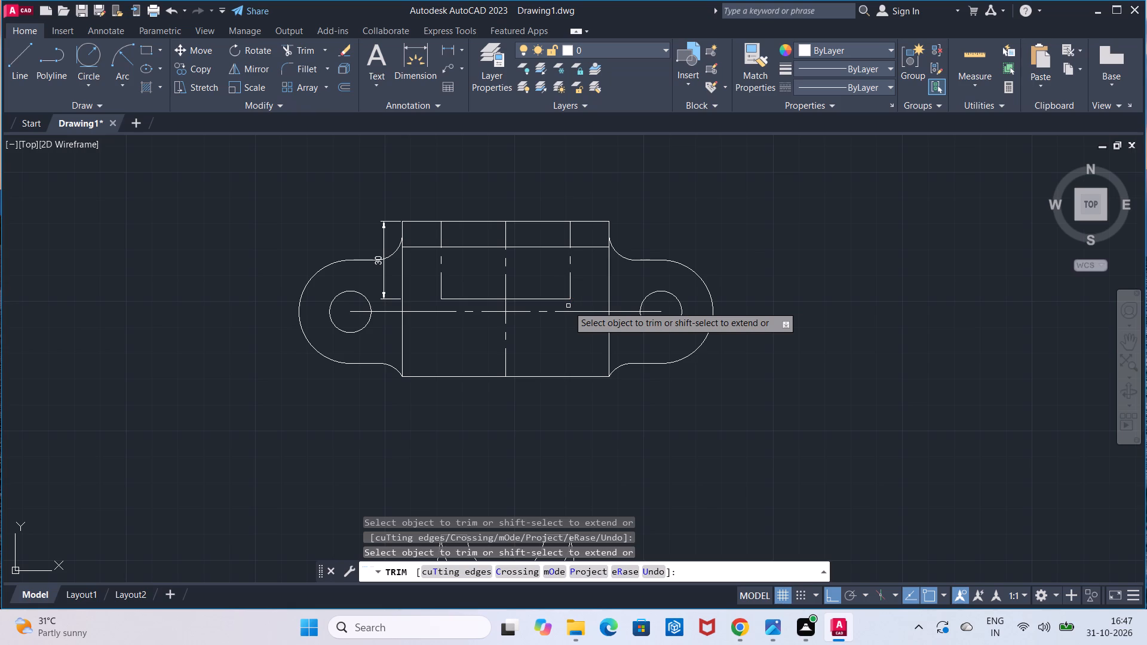
pyautogui.press('Escape')
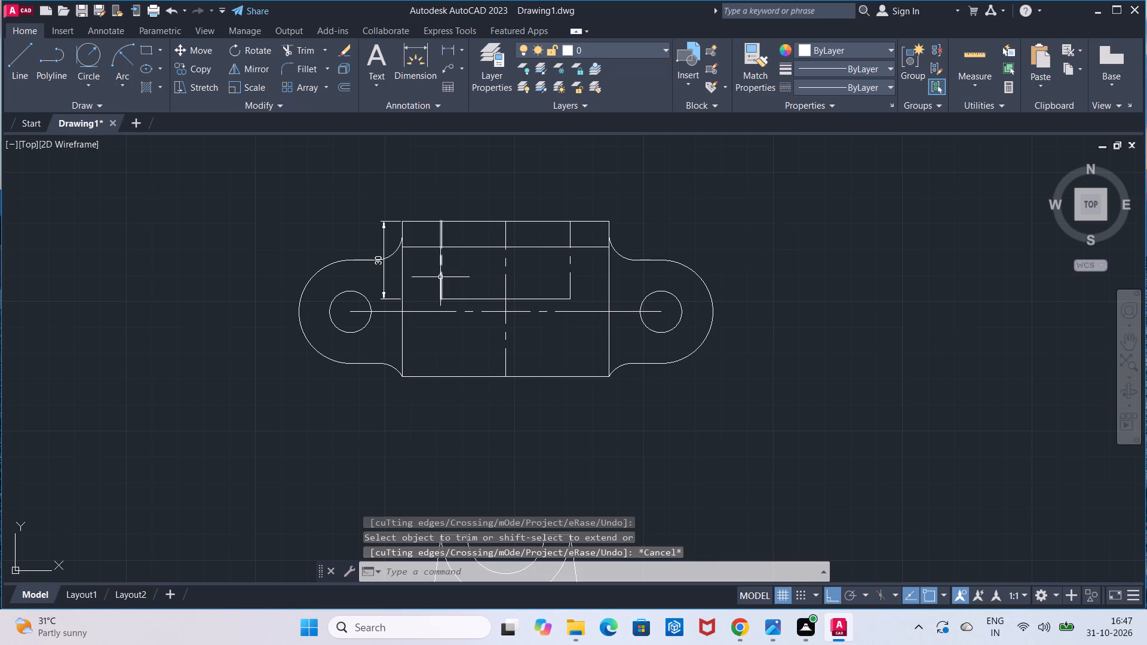
# Set the linetype of the two vertical offset lines in the upper view to ByLayer.
pyautogui.click(440, 277)
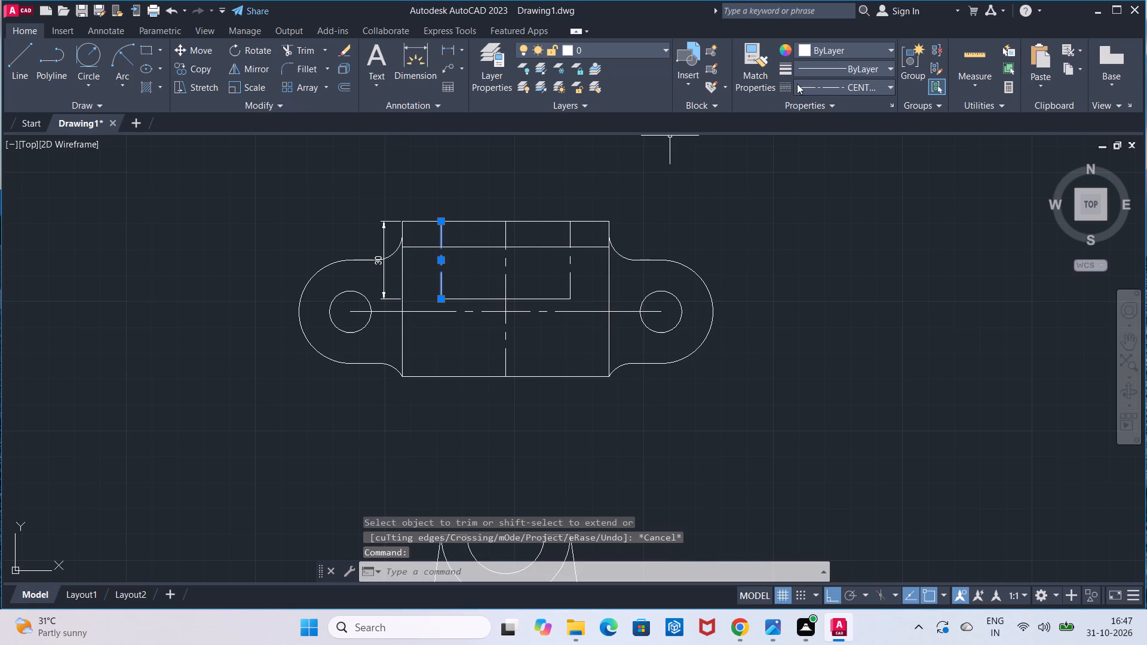
pyautogui.click(806, 84)
pyautogui.click(808, 103)
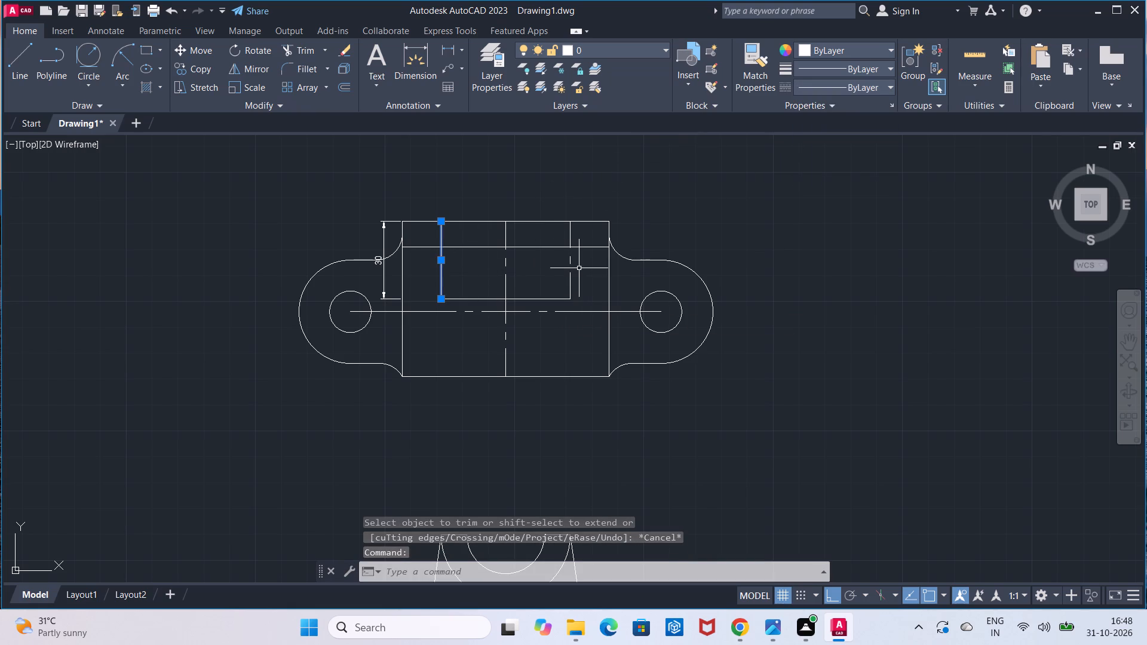
pyautogui.click(572, 271)
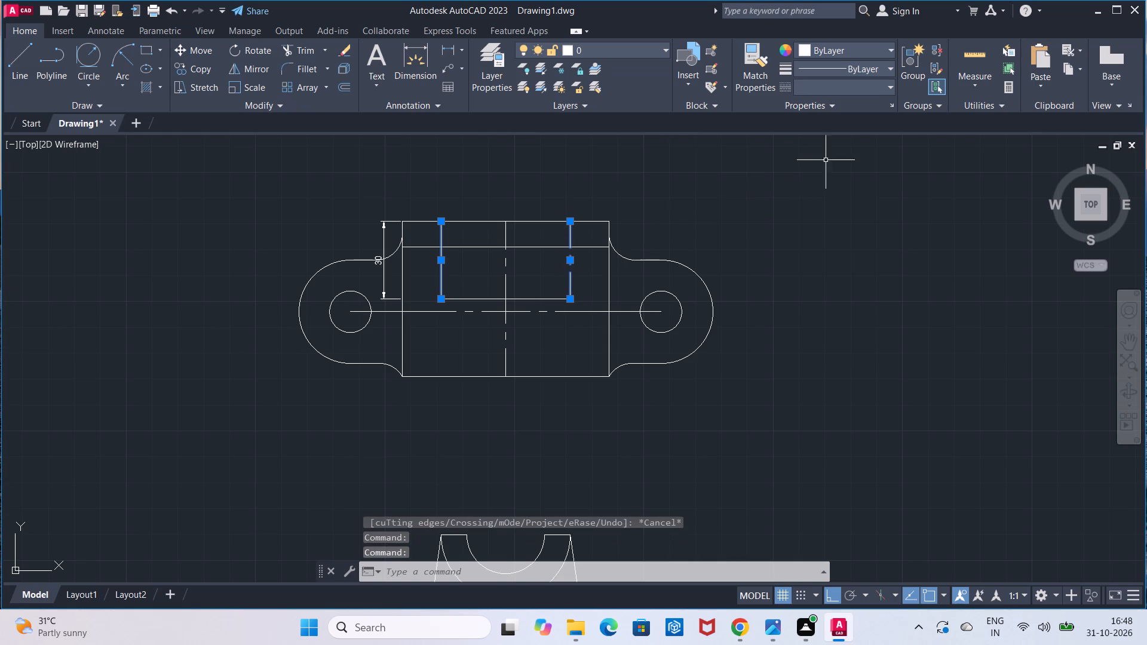
pyautogui.click(826, 90)
pyautogui.click(826, 105)
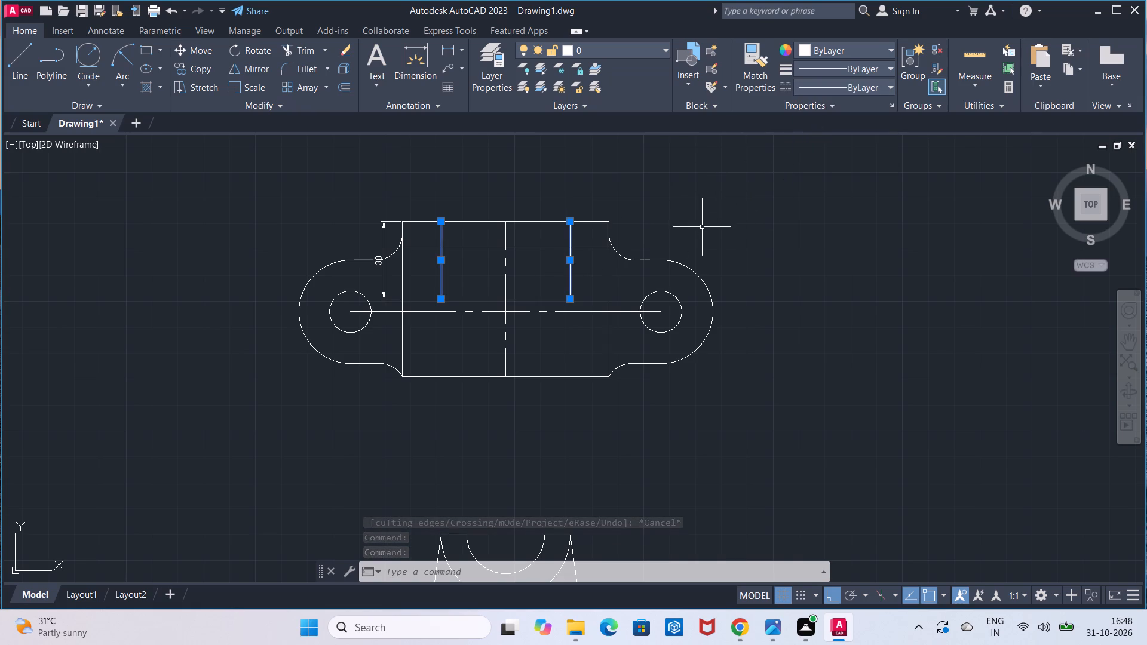
pyautogui.press('Escape')
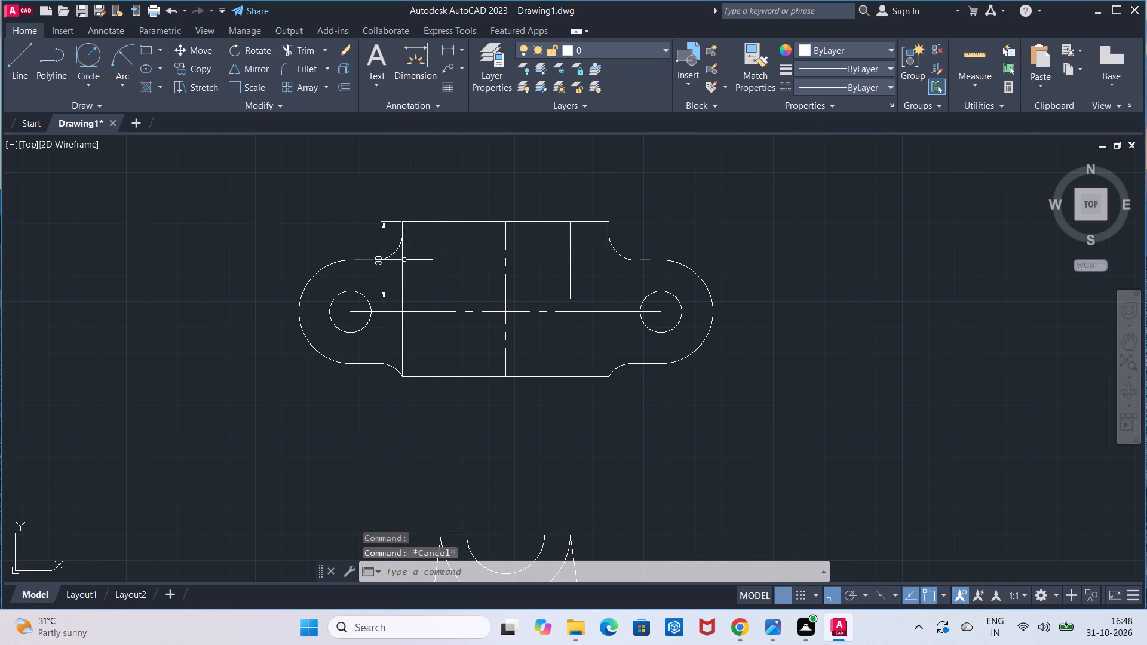
# Delete the vertical 30 dimension beside the rectangle's left edge.
pyautogui.click(382, 257)
pyautogui.press('Delete')
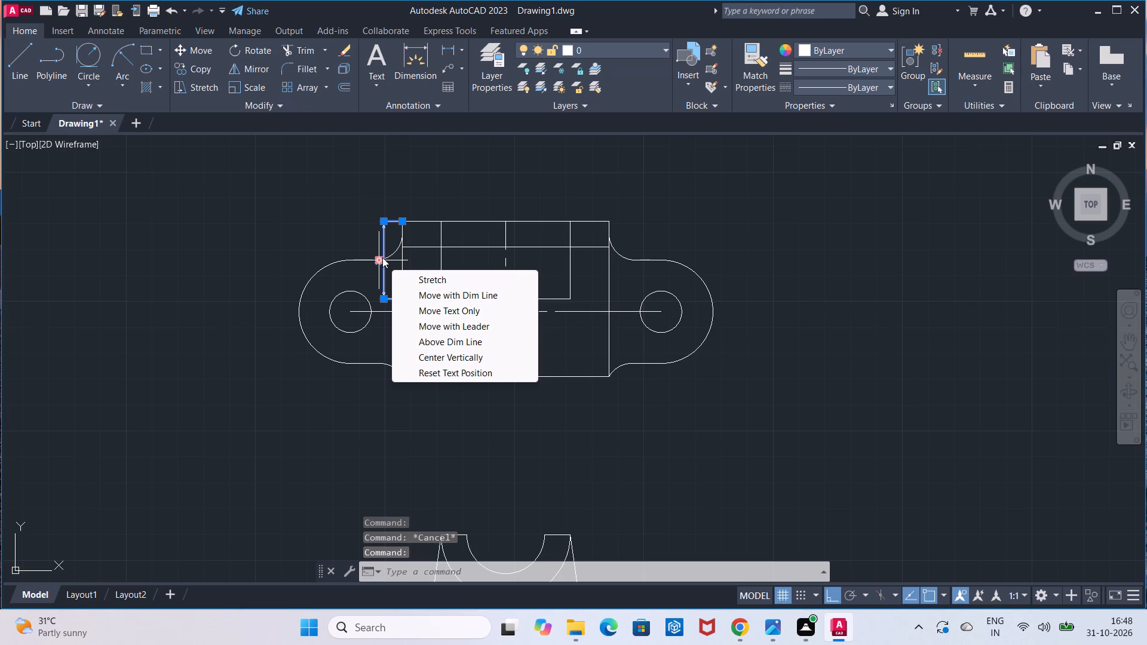
pyautogui.press('Delete')
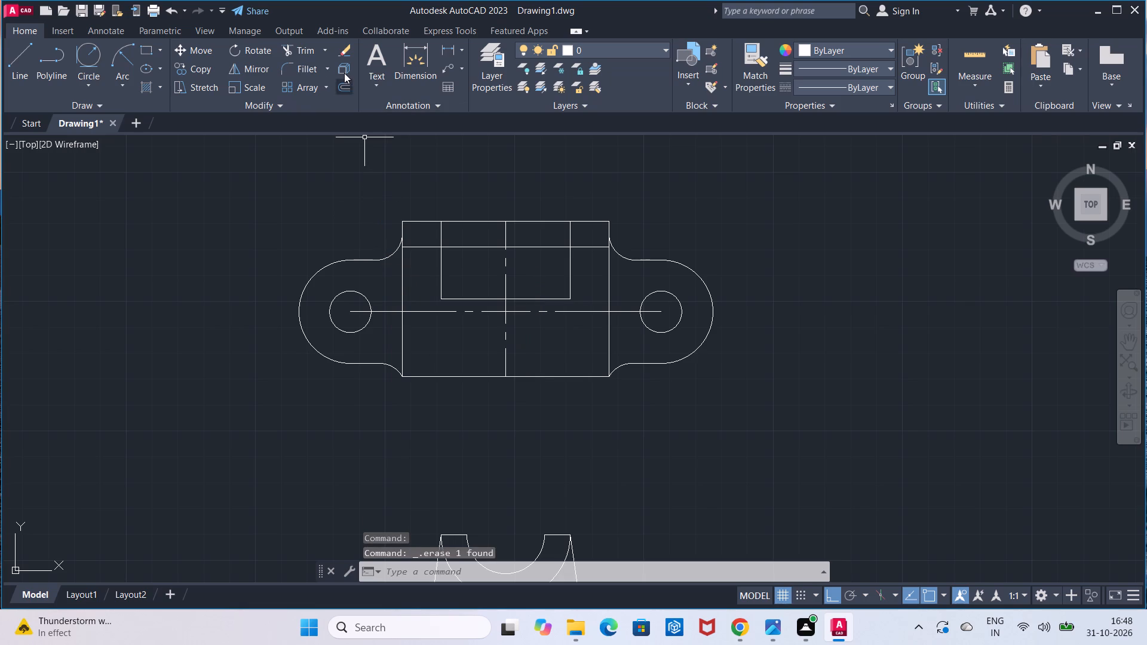
# Trim the upper inner horizontal line between the two vertical offset lines.
pyautogui.click(295, 44)
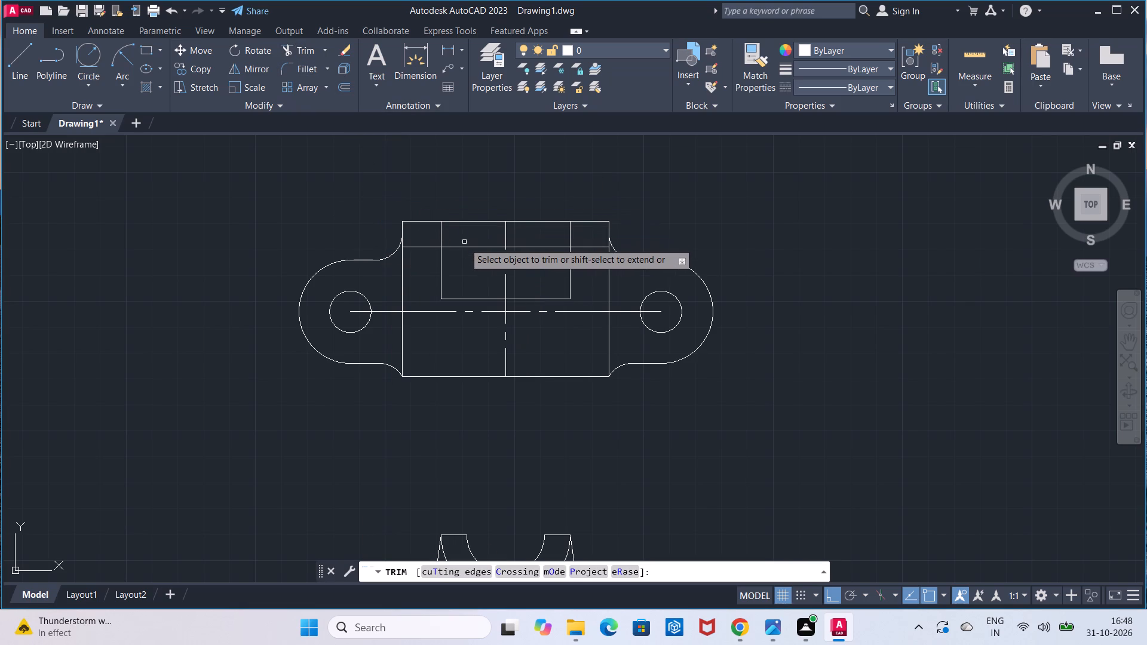
pyautogui.click(467, 246)
pyautogui.click(514, 247)
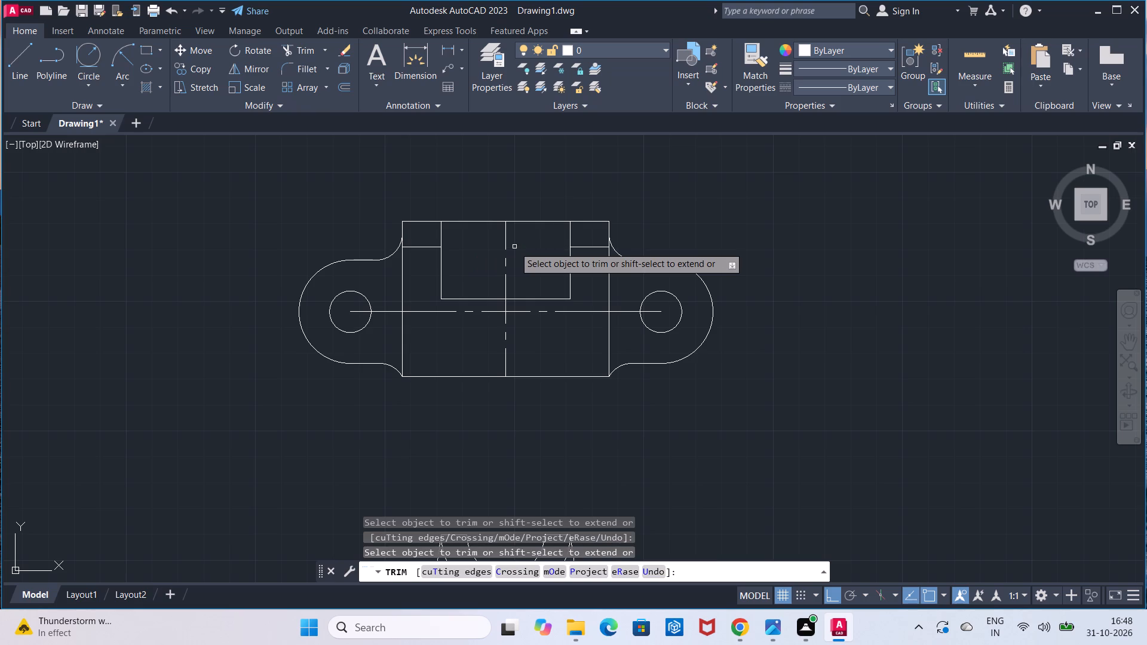
pyautogui.press('Escape')
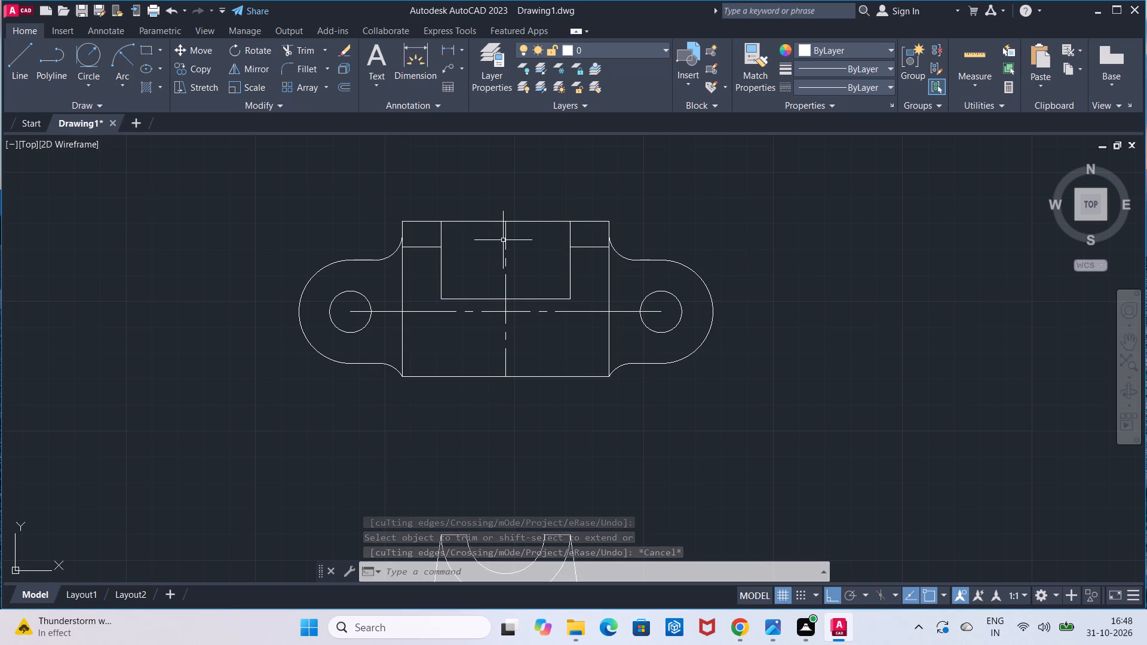
# Offset the notch's left and right vertical lines inward by 10.
pyautogui.scroll(1, 503, 240)
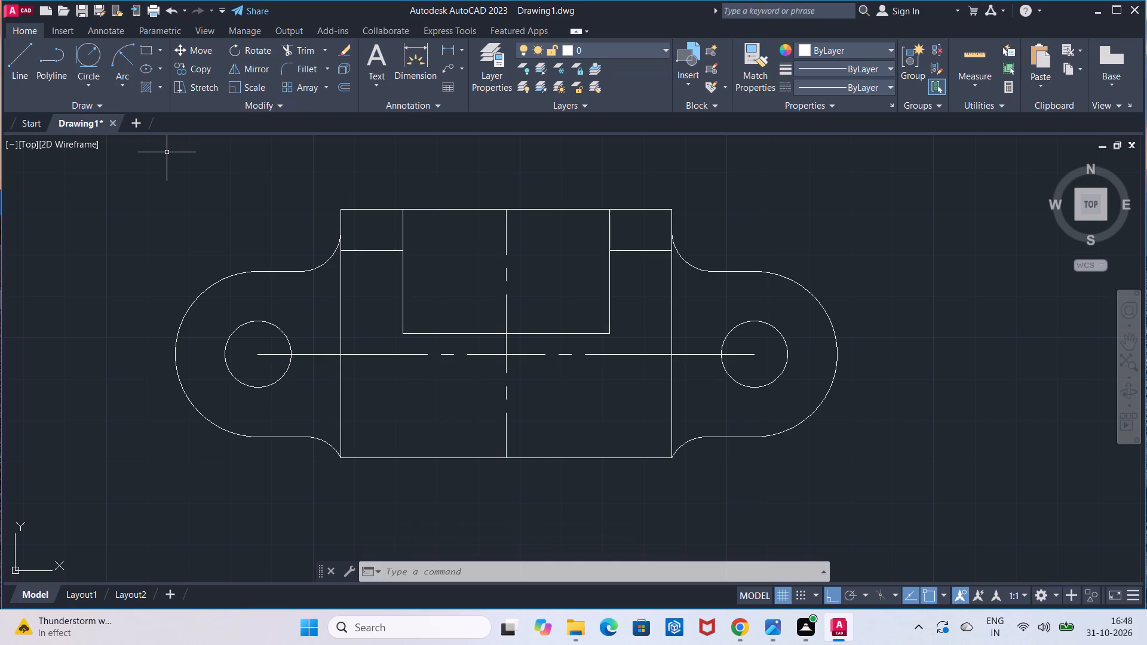
pyautogui.click(346, 85)
pyautogui.click(400, 290)
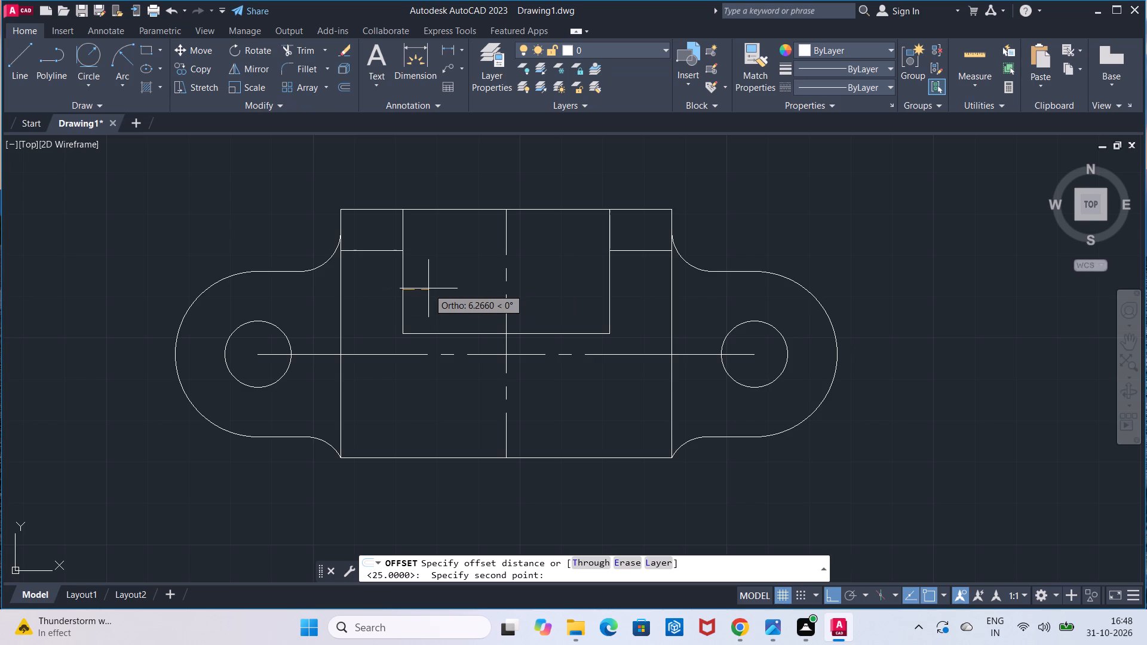
pyautogui.press('1')
pyautogui.press('0')
pyautogui.press('Return')
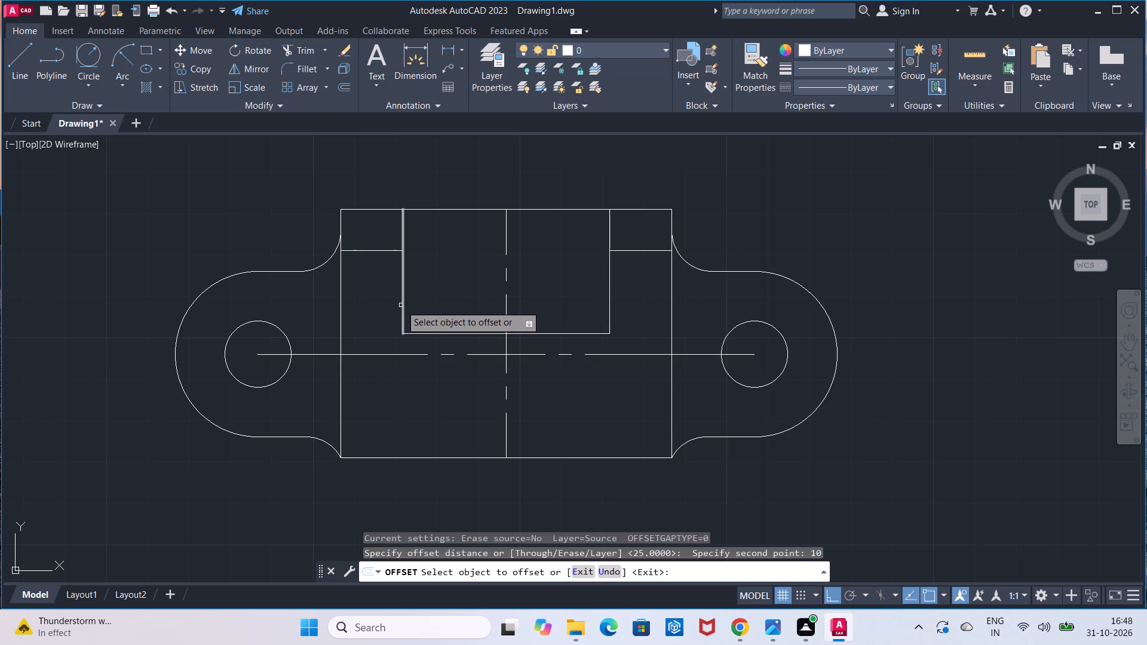
pyautogui.click(401, 305)
pyautogui.click(421, 304)
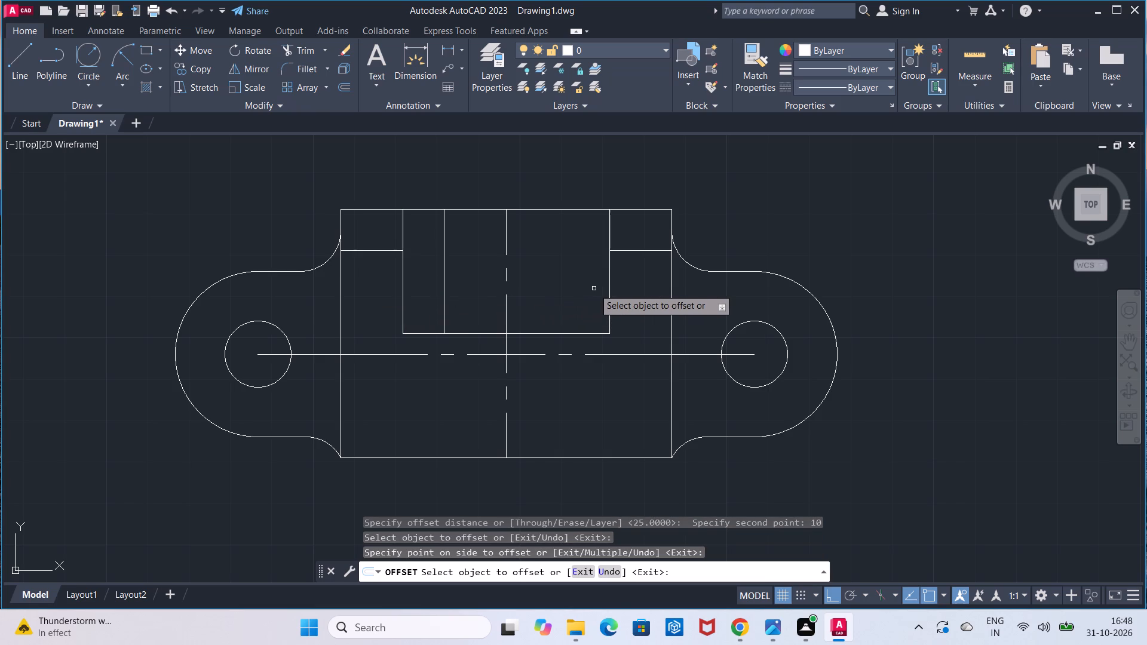
pyautogui.click(608, 282)
pyautogui.click(601, 287)
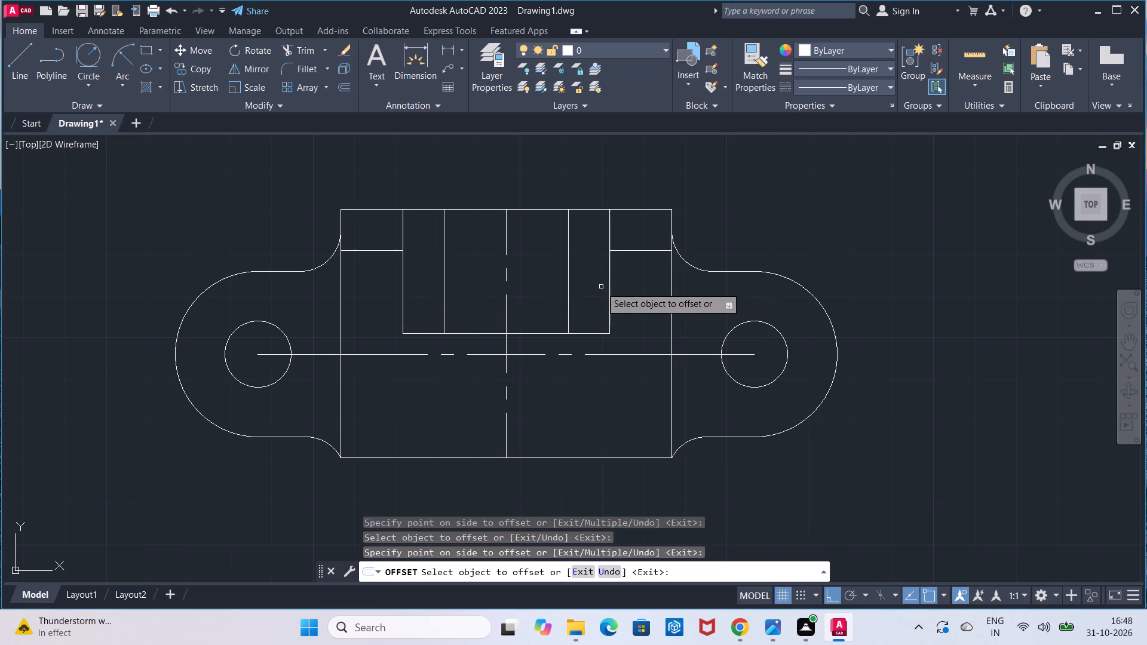
pyautogui.press('Escape')
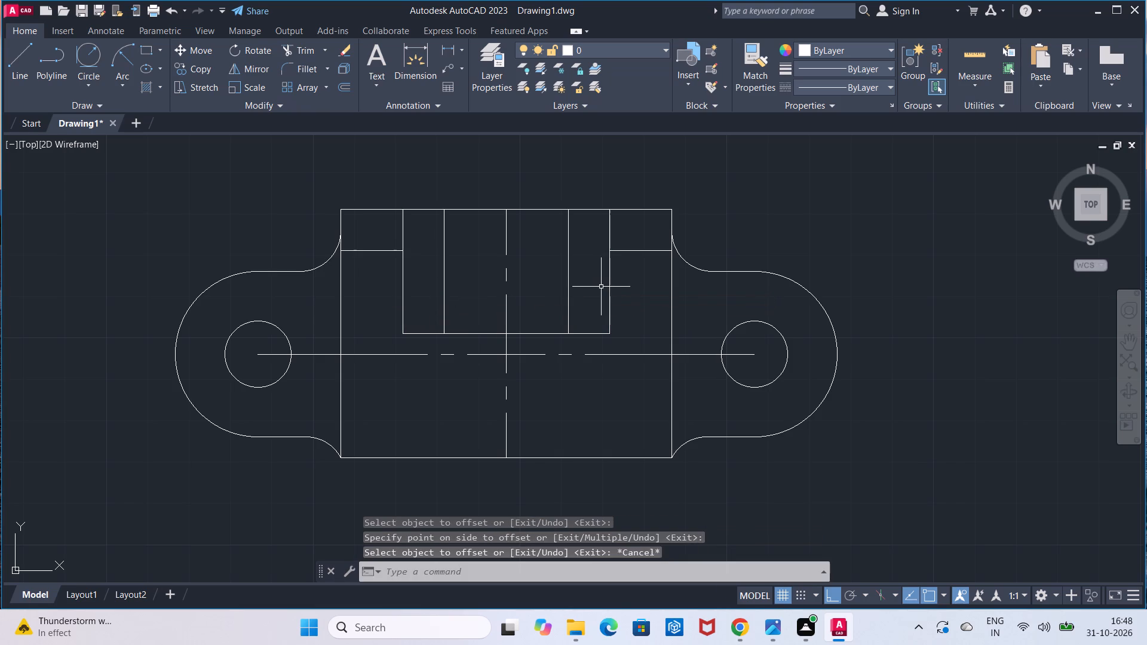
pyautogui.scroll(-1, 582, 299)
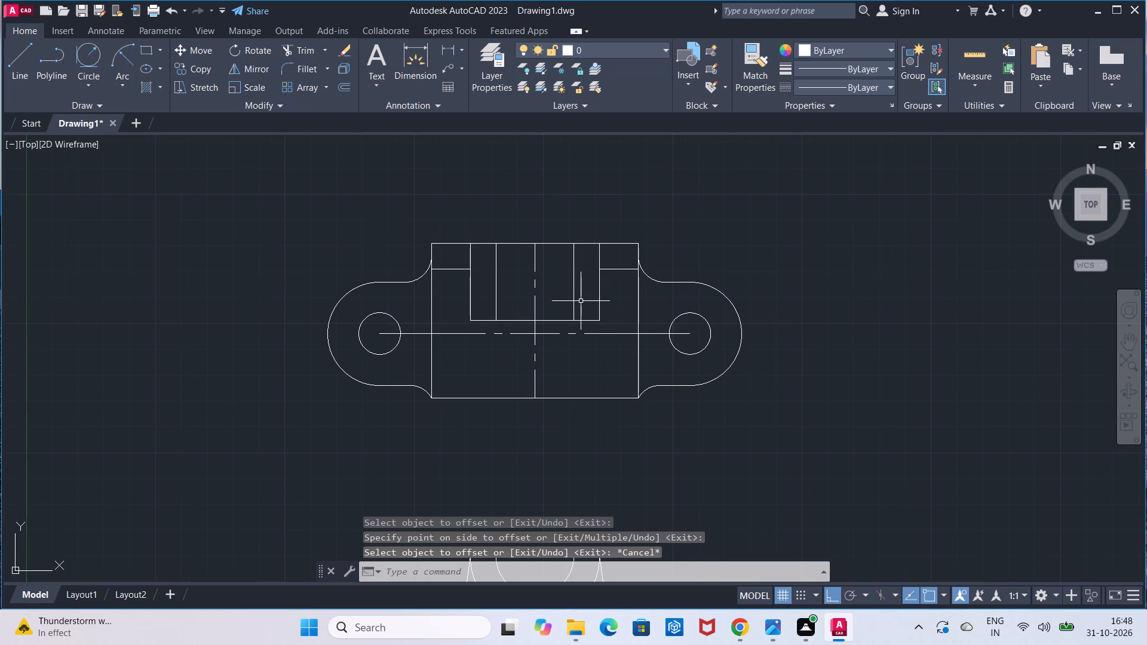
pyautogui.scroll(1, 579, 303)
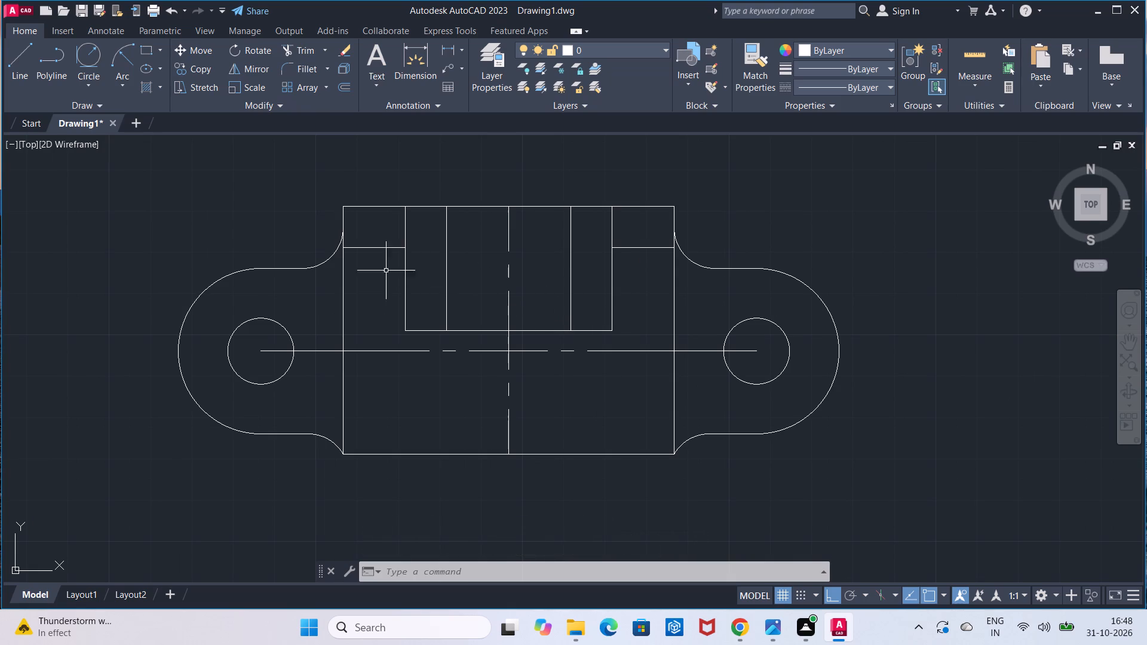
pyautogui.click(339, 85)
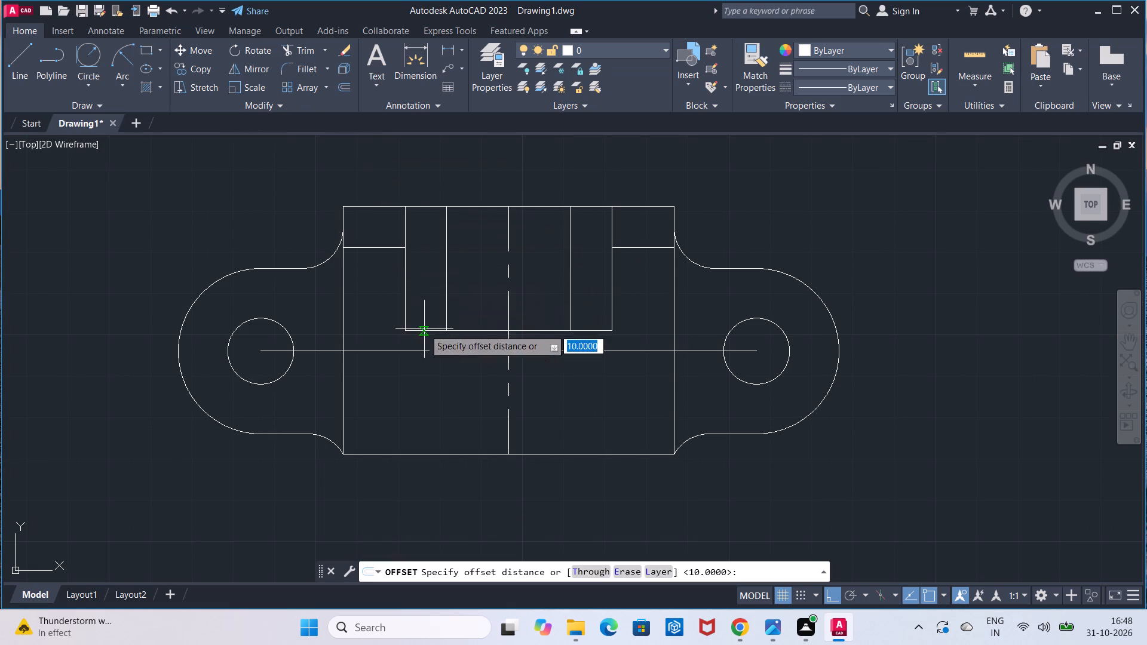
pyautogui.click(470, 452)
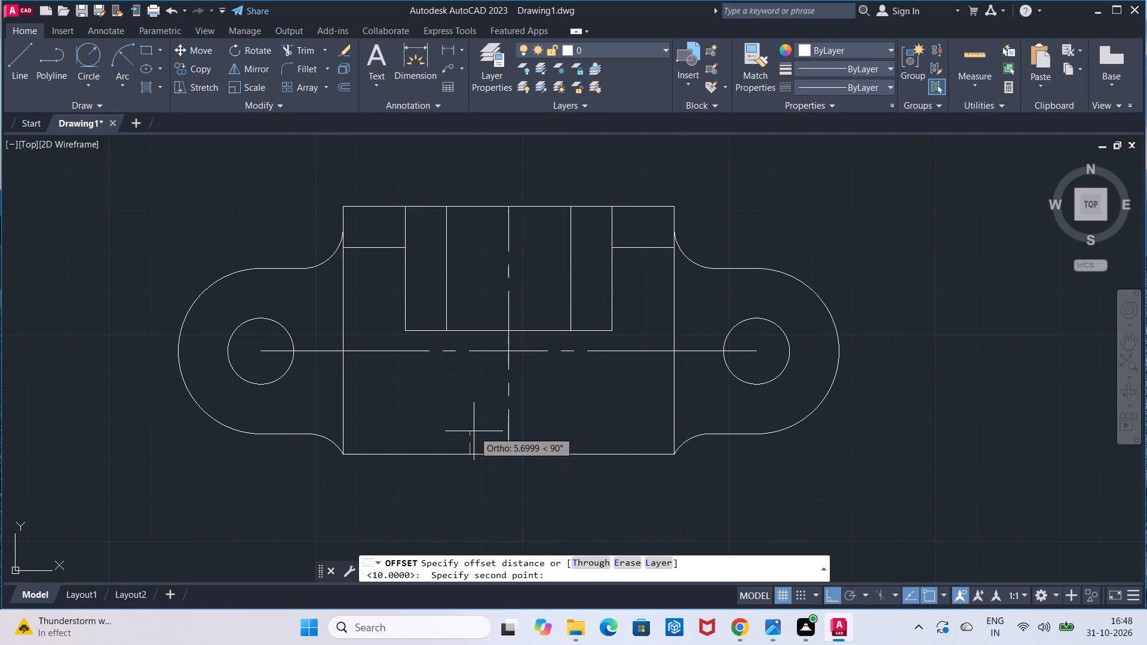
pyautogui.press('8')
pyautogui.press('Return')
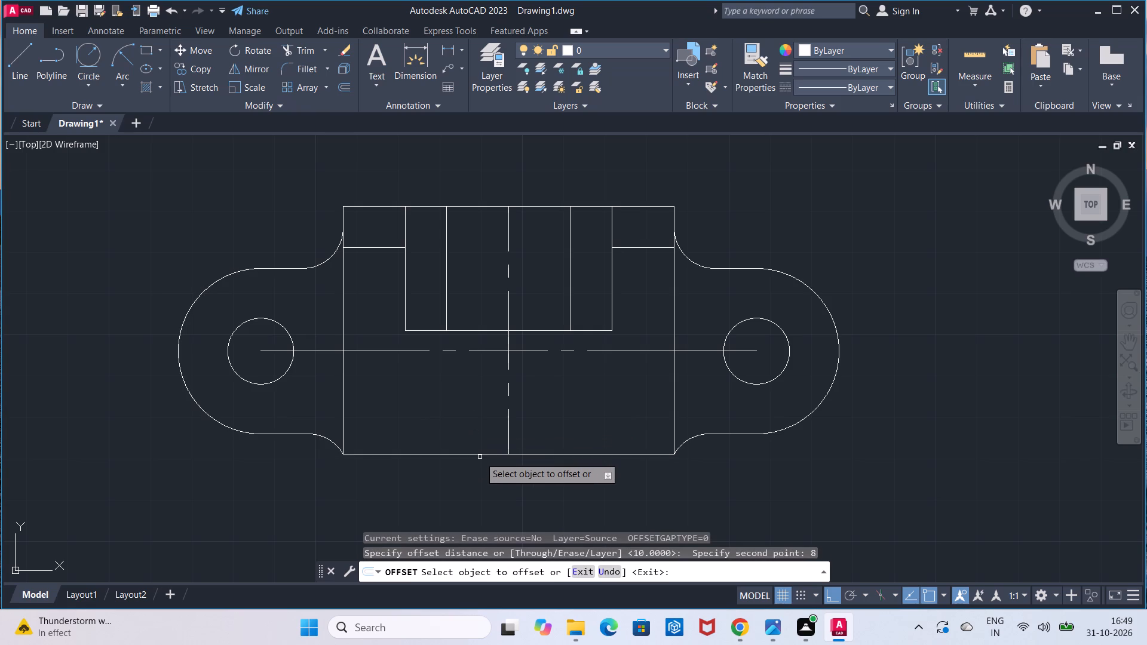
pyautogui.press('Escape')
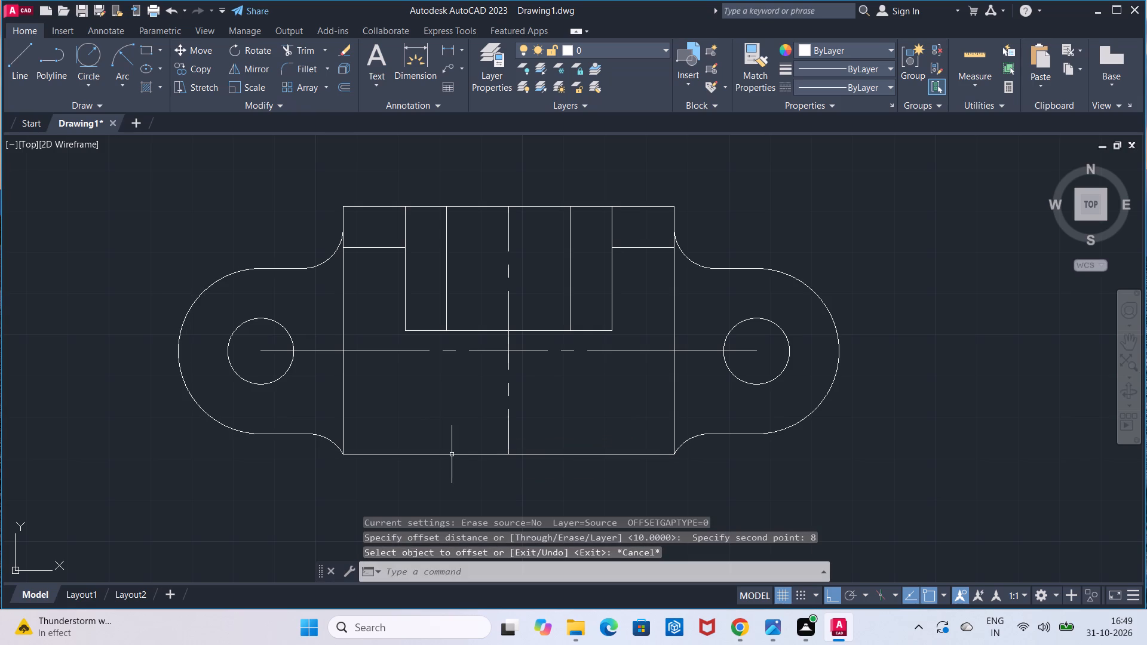
# Explode the polyline that forms the left lug outline and the rectangle's bottom edge.
pyautogui.click(436, 456)
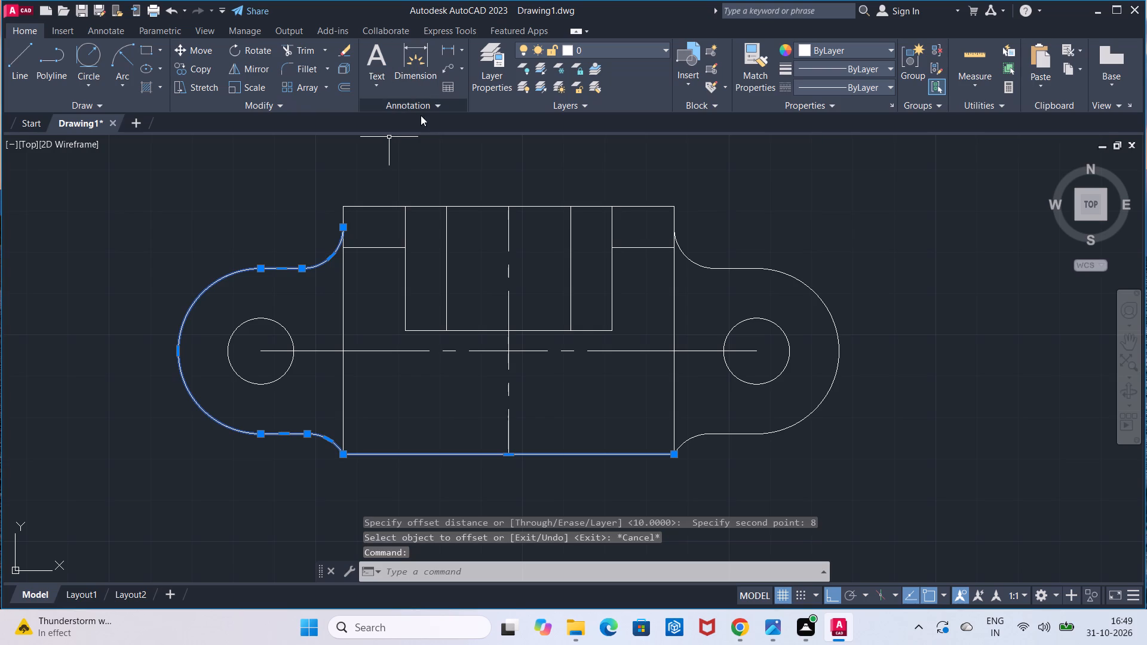
pyautogui.click(341, 69)
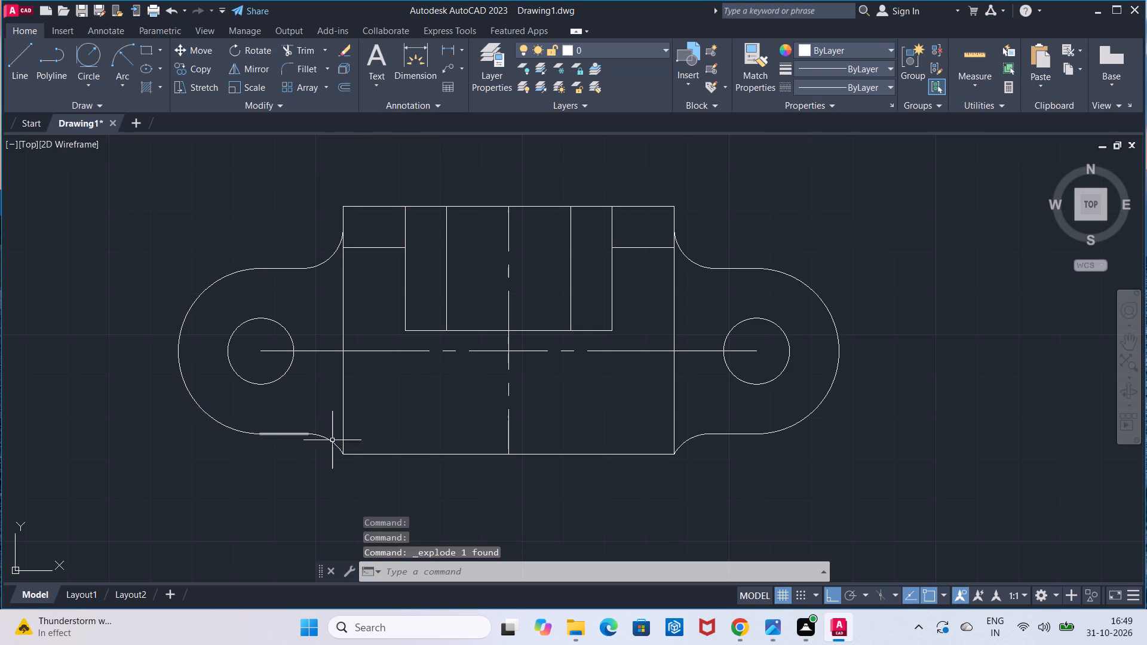
# Offset the rectangle's bottom edge by 8 both below and above it.
pyautogui.click(348, 93)
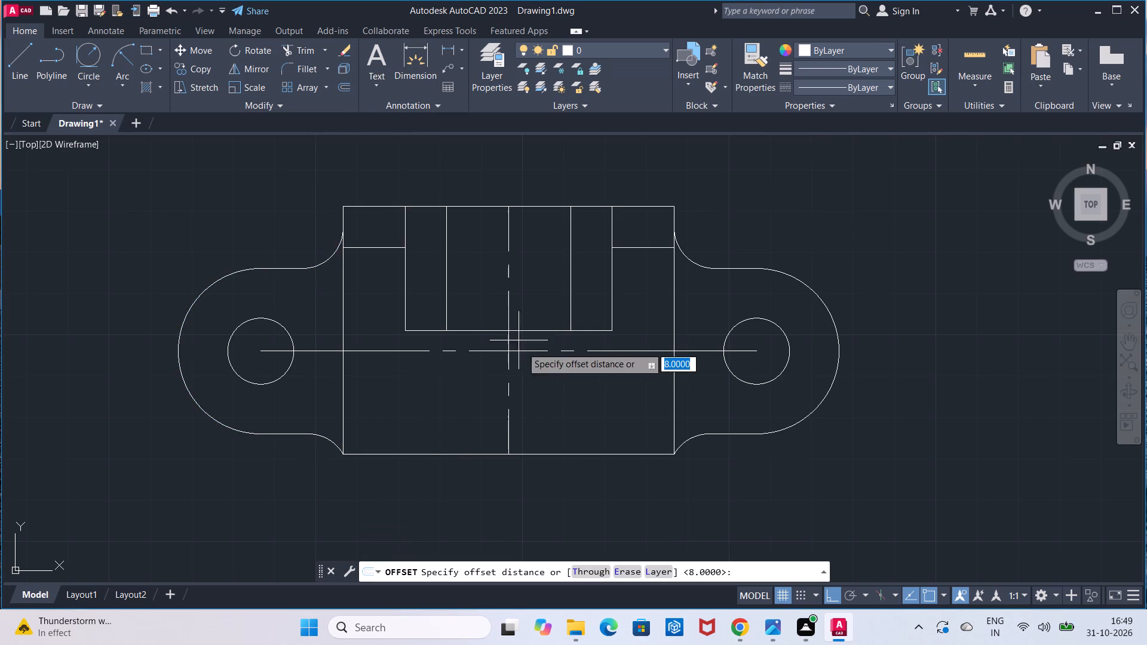
pyautogui.click(505, 454)
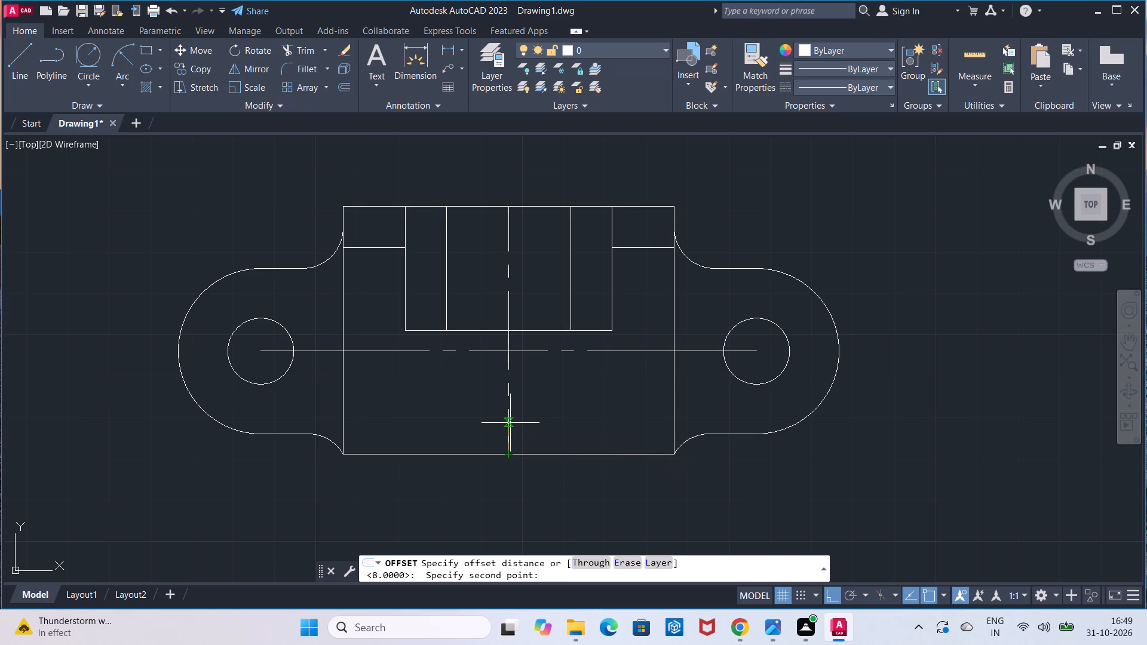
pyautogui.press('8')
pyautogui.press('Return')
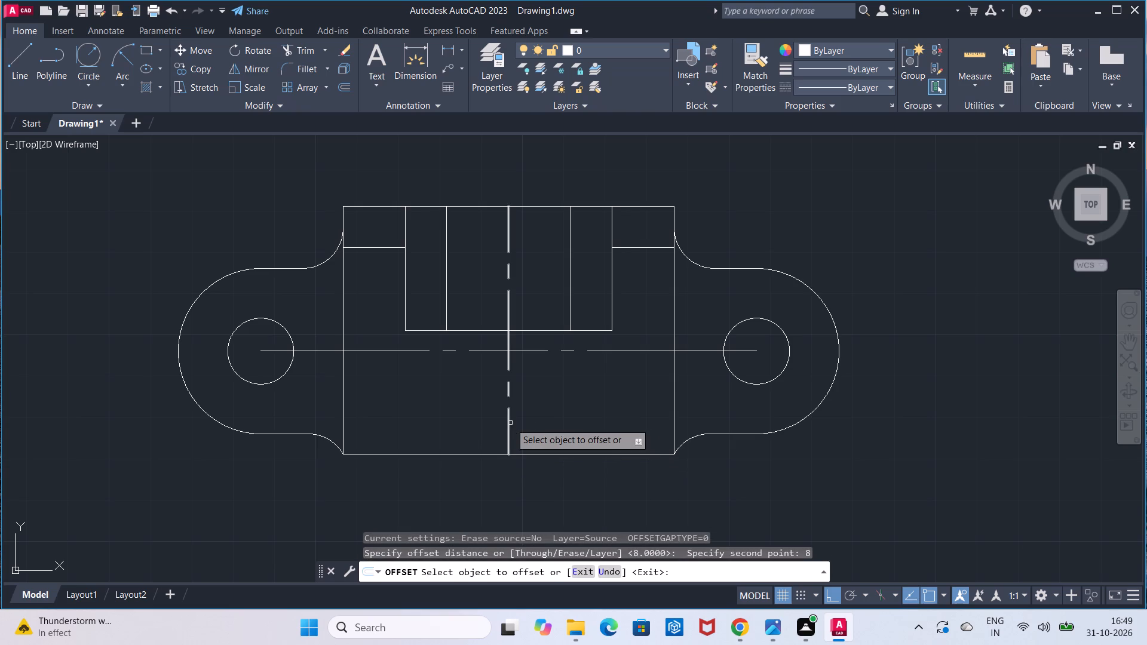
pyautogui.click(531, 453)
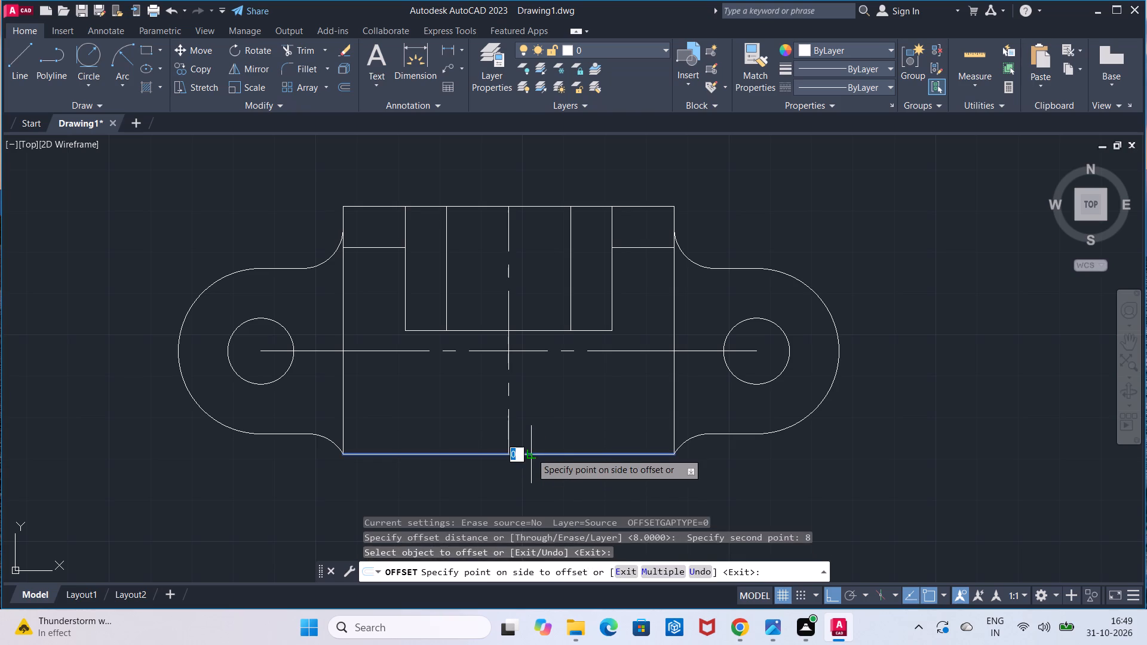
pyautogui.click(531, 449)
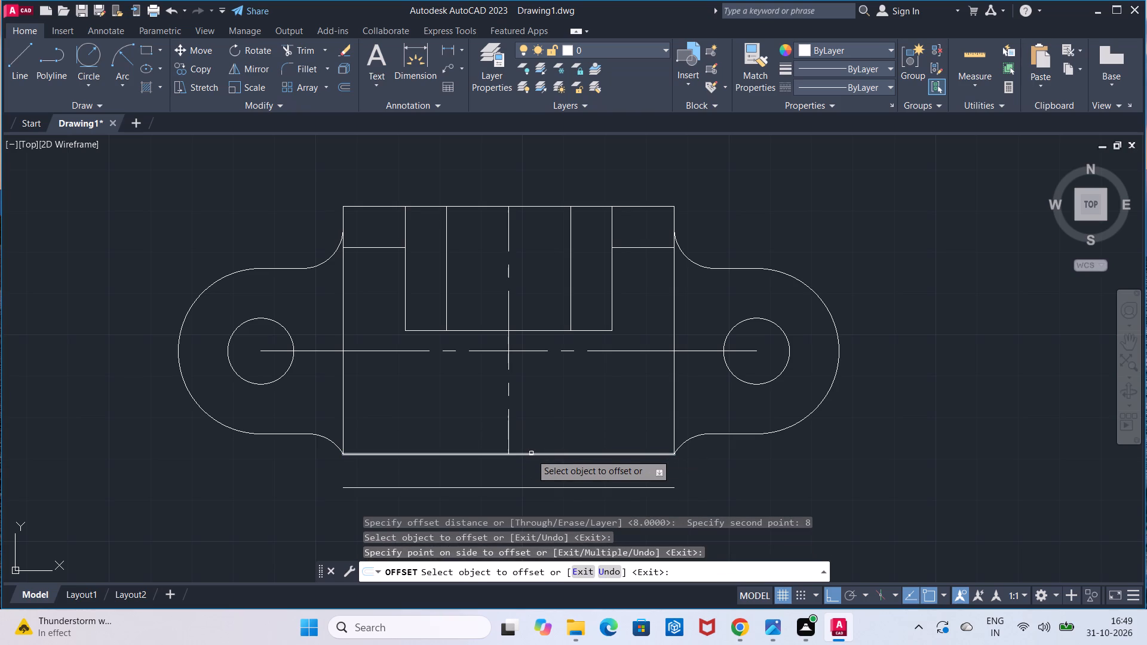
pyautogui.click(531, 455)
pyautogui.click(534, 419)
pyautogui.press('Escape')
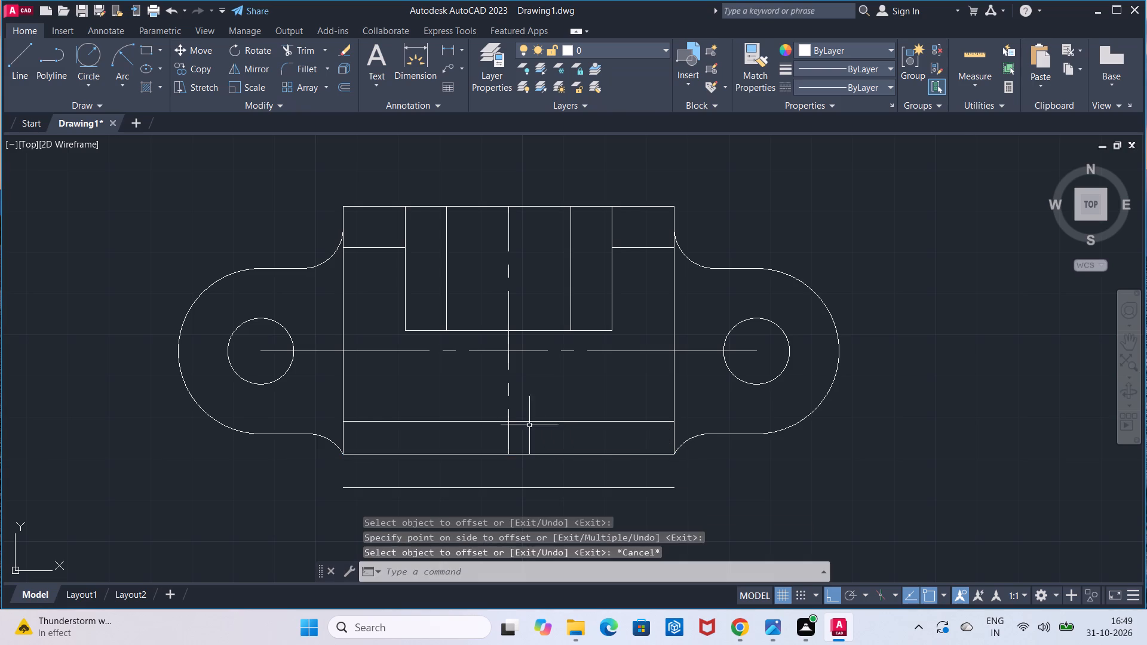
# Delete the offset line lying below the rectangle's bottom edge in the upper view.
pyautogui.click(509, 487)
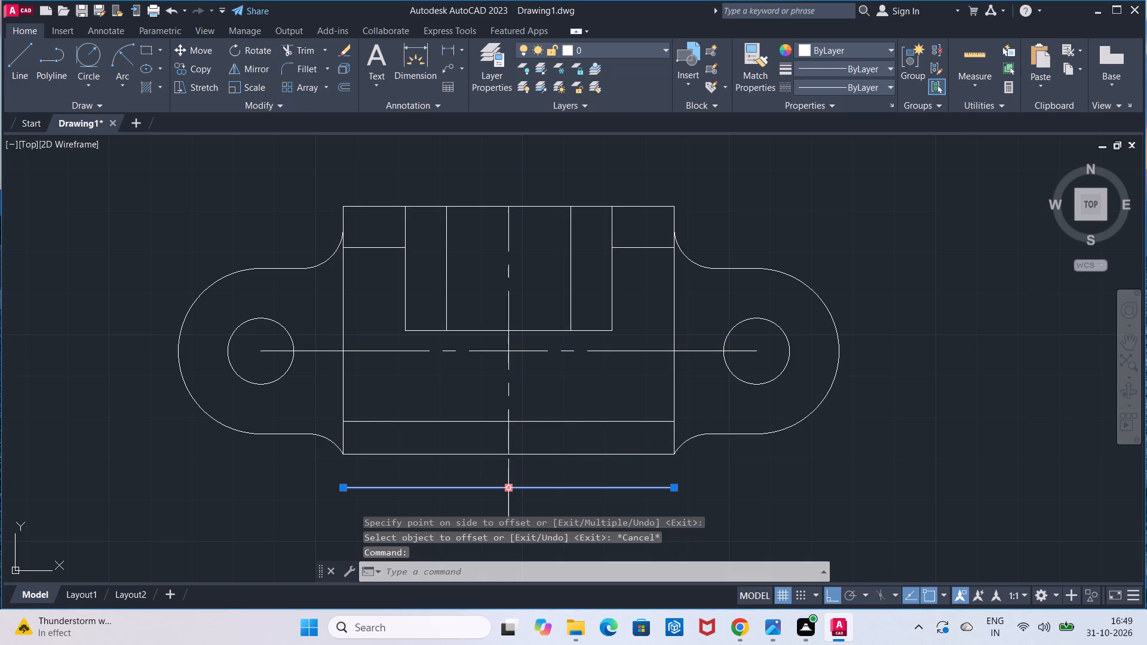
pyautogui.press('Delete')
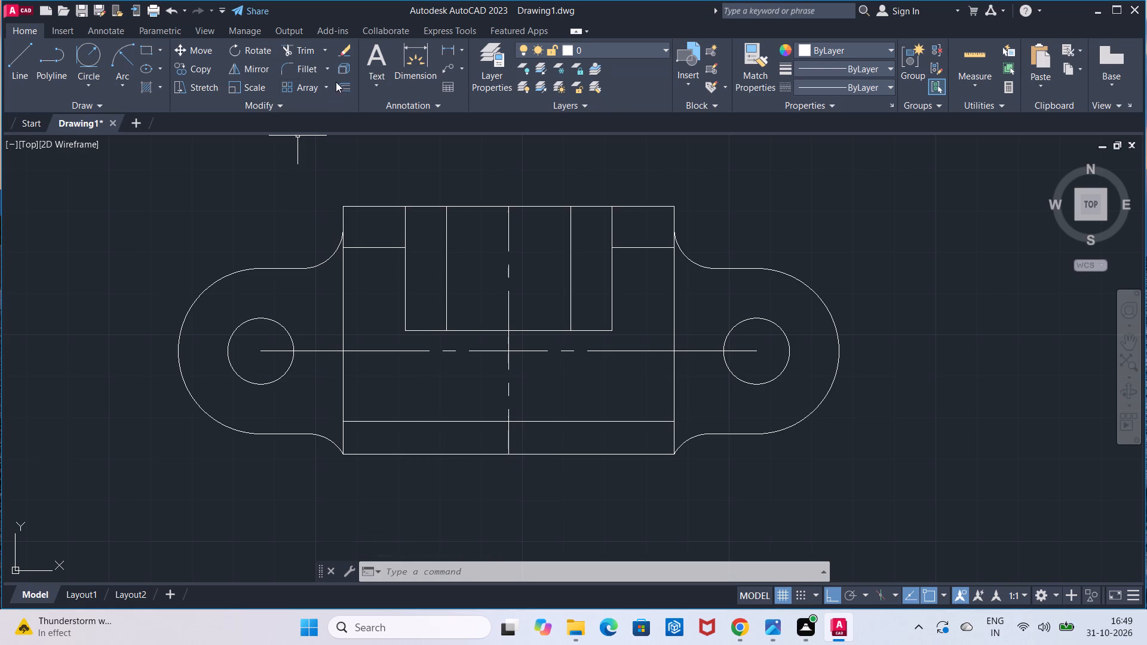
# Trim the vertical centreline inside the notch and between the lower inner horizontal line and the rectangle's bottom edge.
pyautogui.click(309, 51)
pyautogui.click(505, 278)
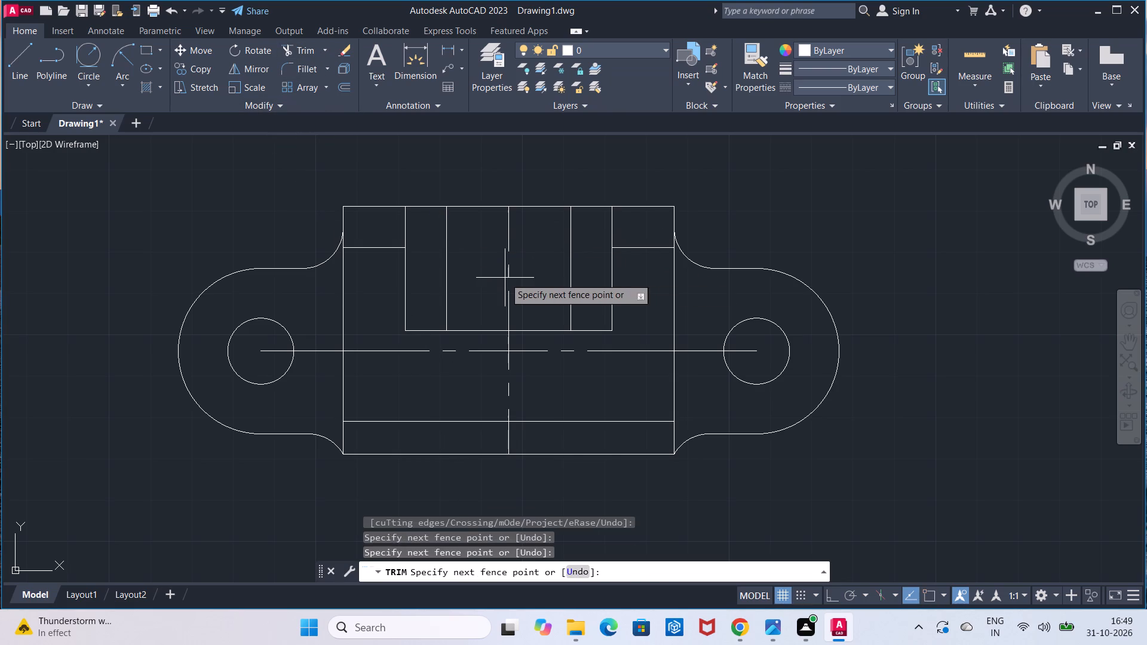
pyautogui.click(513, 277)
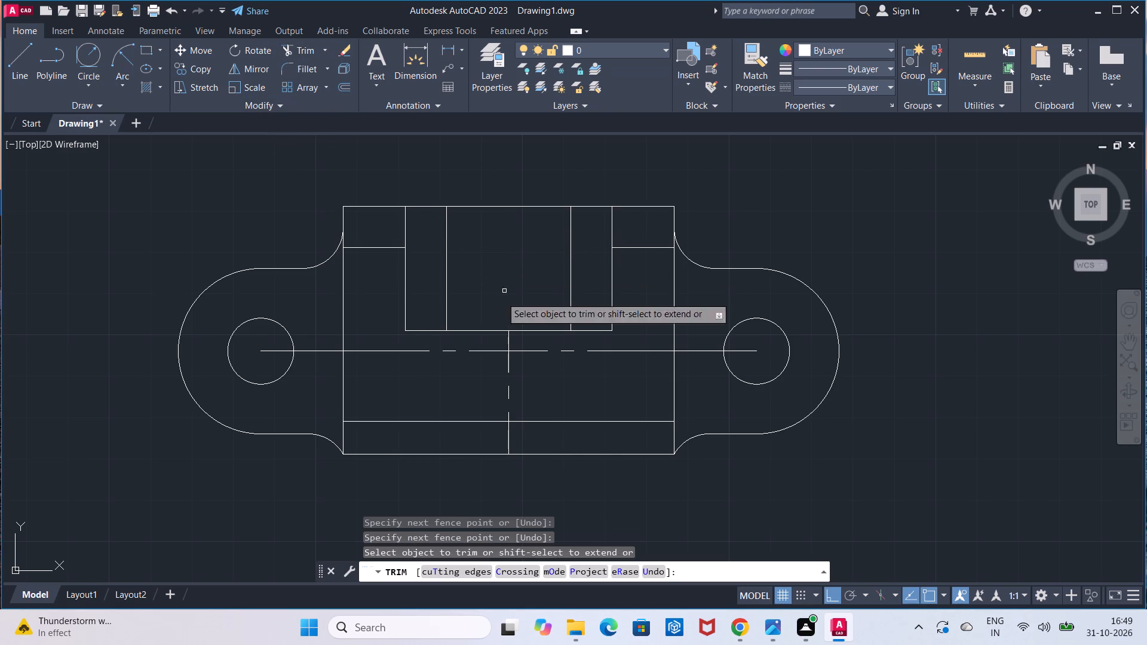
pyautogui.moveTo(495, 447); pyautogui.dragTo(514, 440)
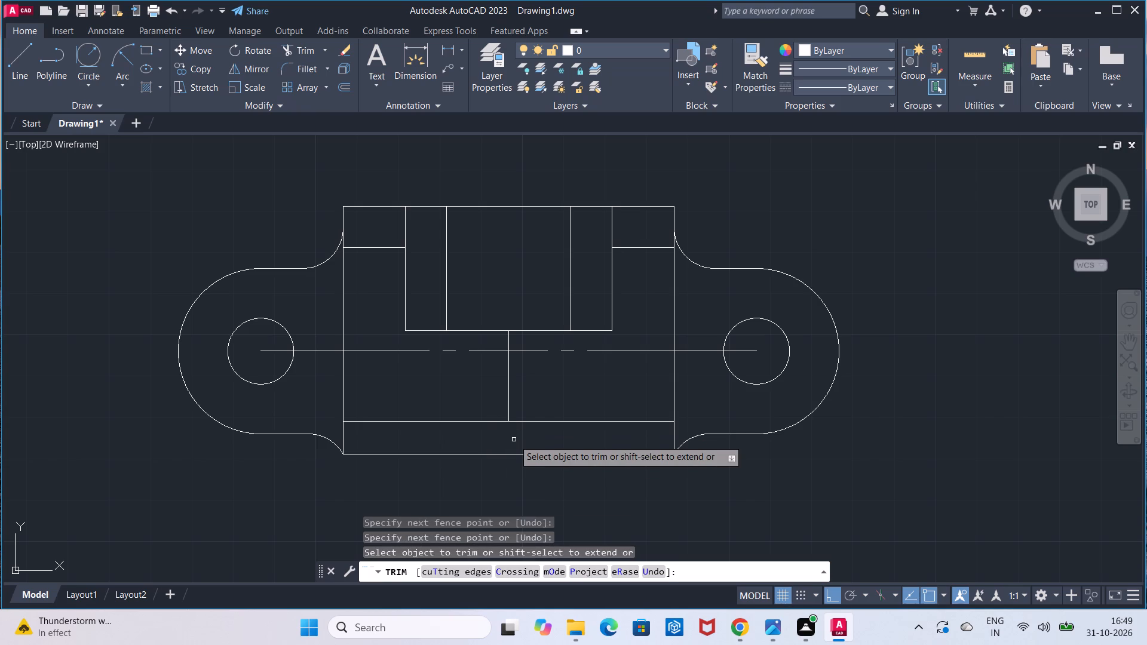
pyautogui.press('Escape')
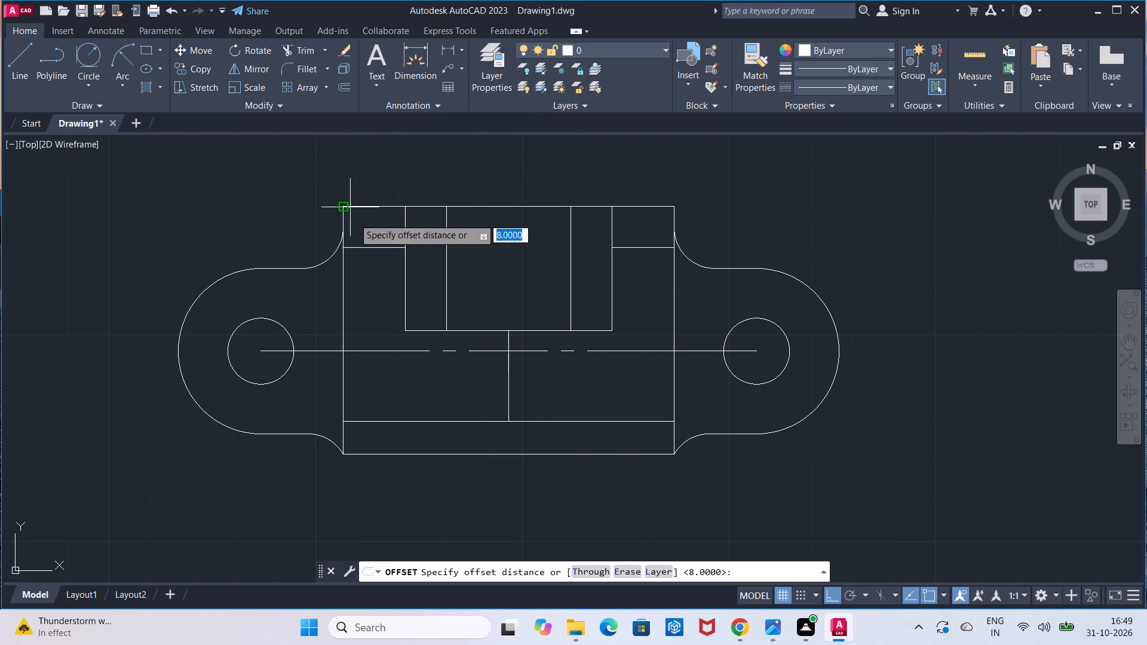
# Offset the remaining vertical centreline below the notch by 5 to both sides.
pyautogui.click(505, 376)
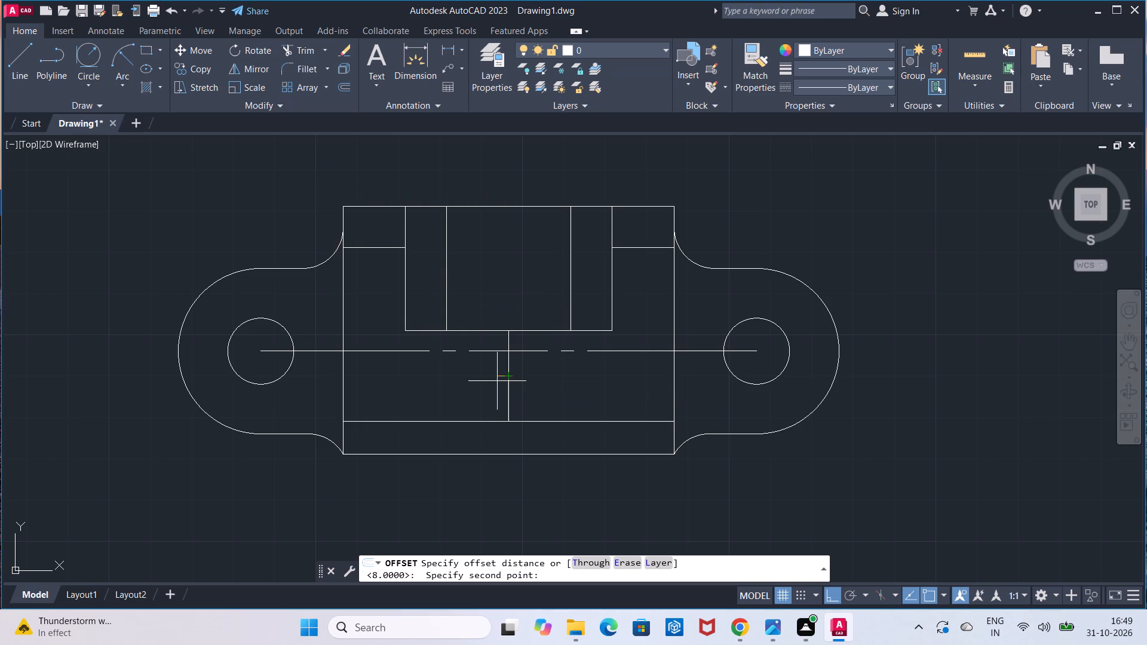
pyautogui.press('5')
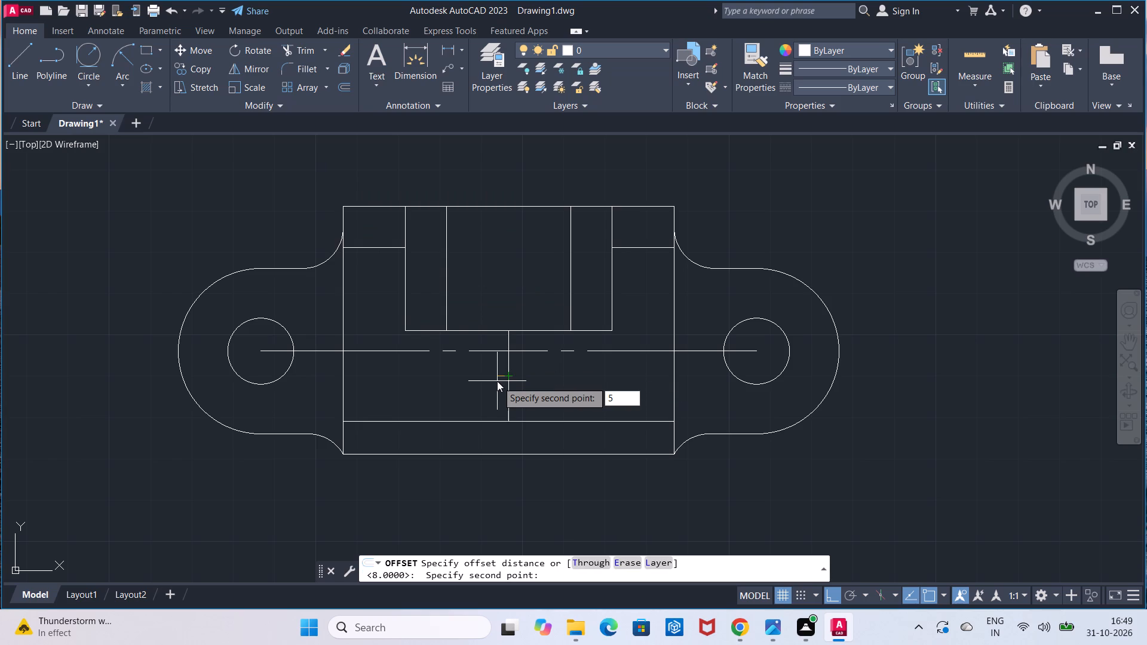
pyautogui.press('Return')
pyautogui.click(510, 375)
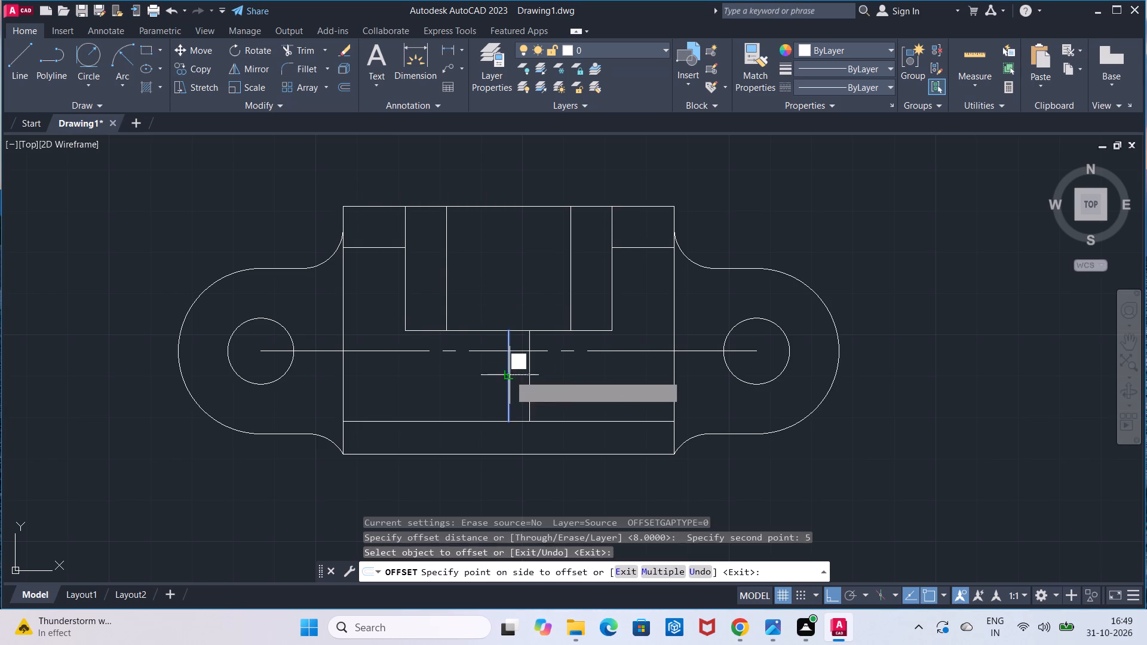
pyautogui.click(500, 380)
pyautogui.click(508, 376)
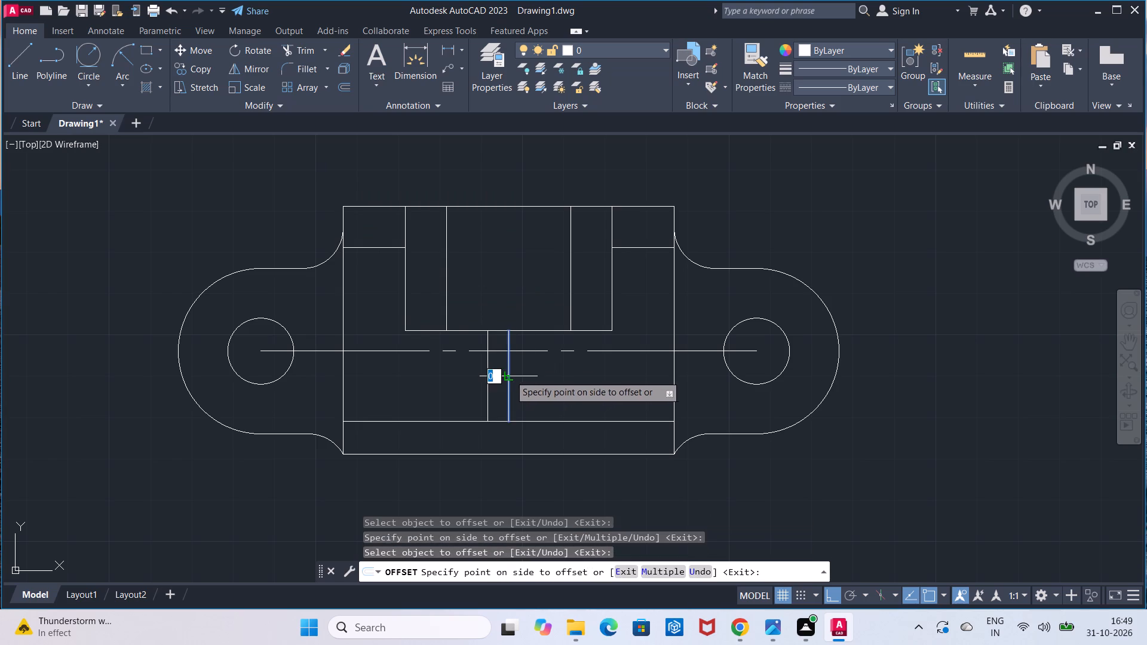
pyautogui.click(516, 371)
pyautogui.press('Escape')
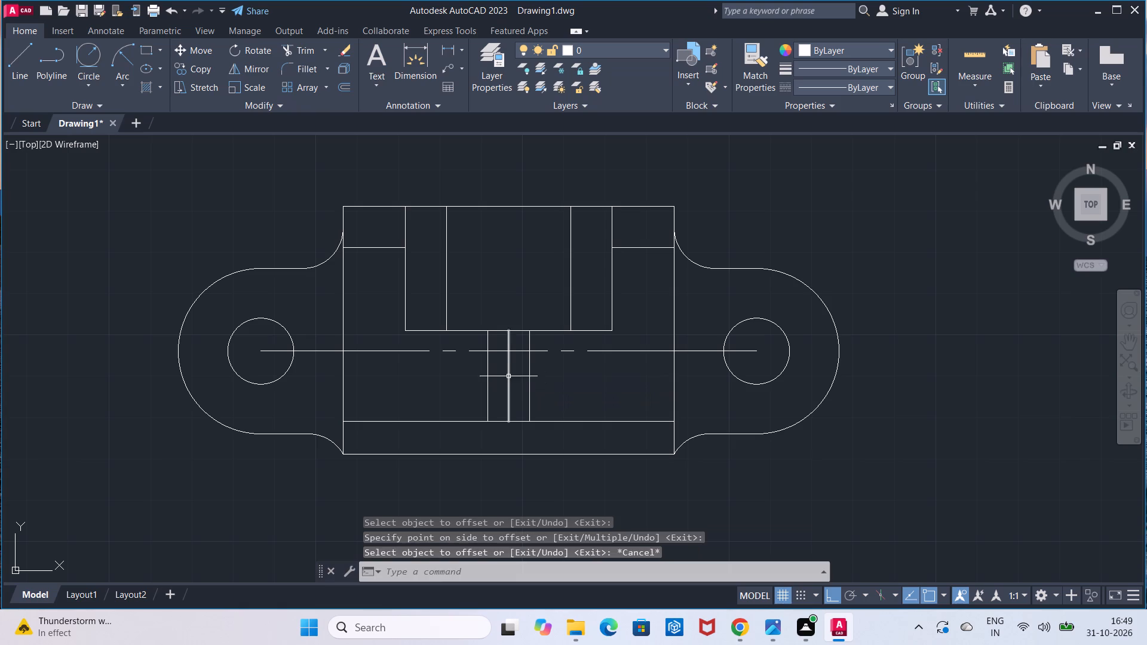
# Trim the lower inner horizontal line on both sides, keeping only the piece between the two new vertical offset lines.
pyautogui.click(301, 48)
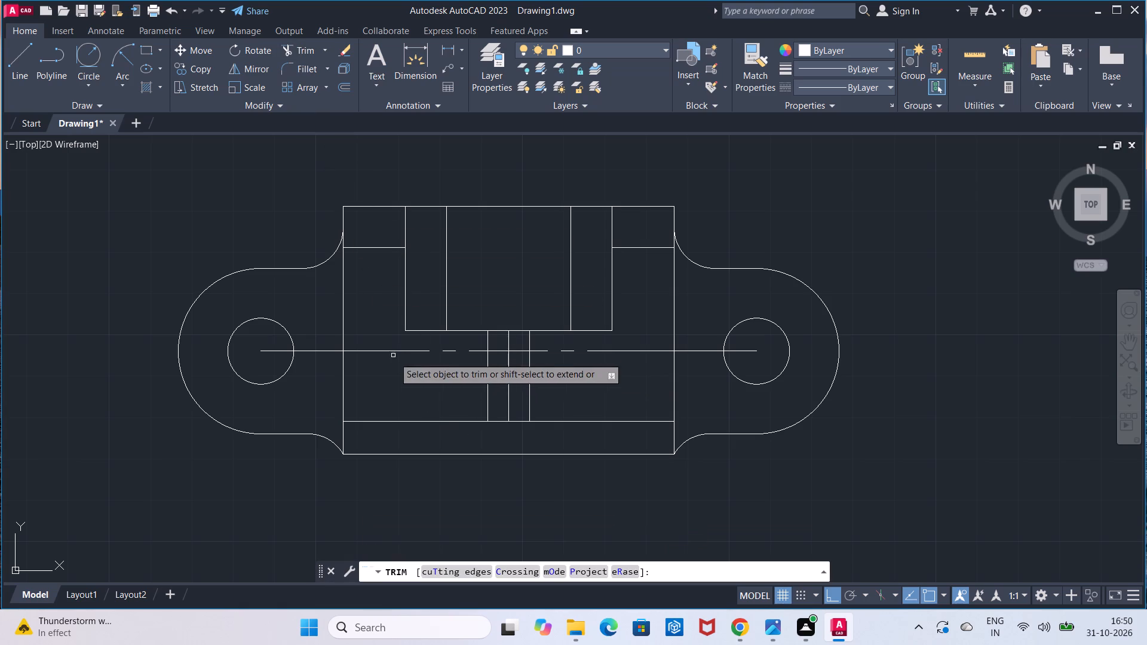
pyautogui.click(407, 421)
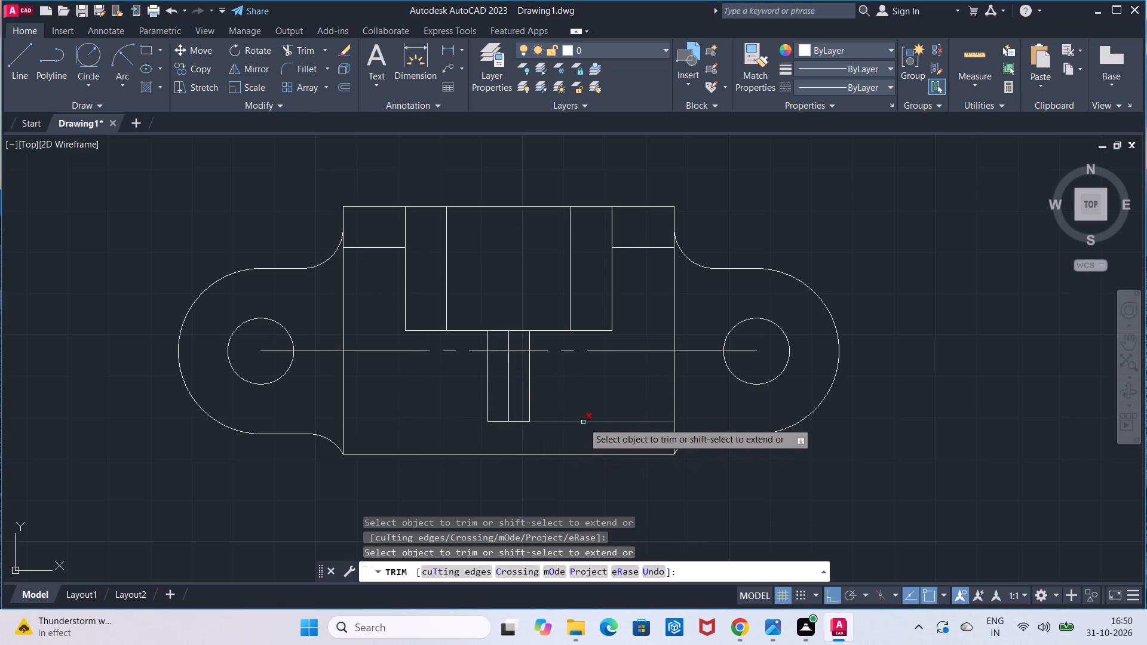
pyautogui.click(583, 422)
pyautogui.press('Escape')
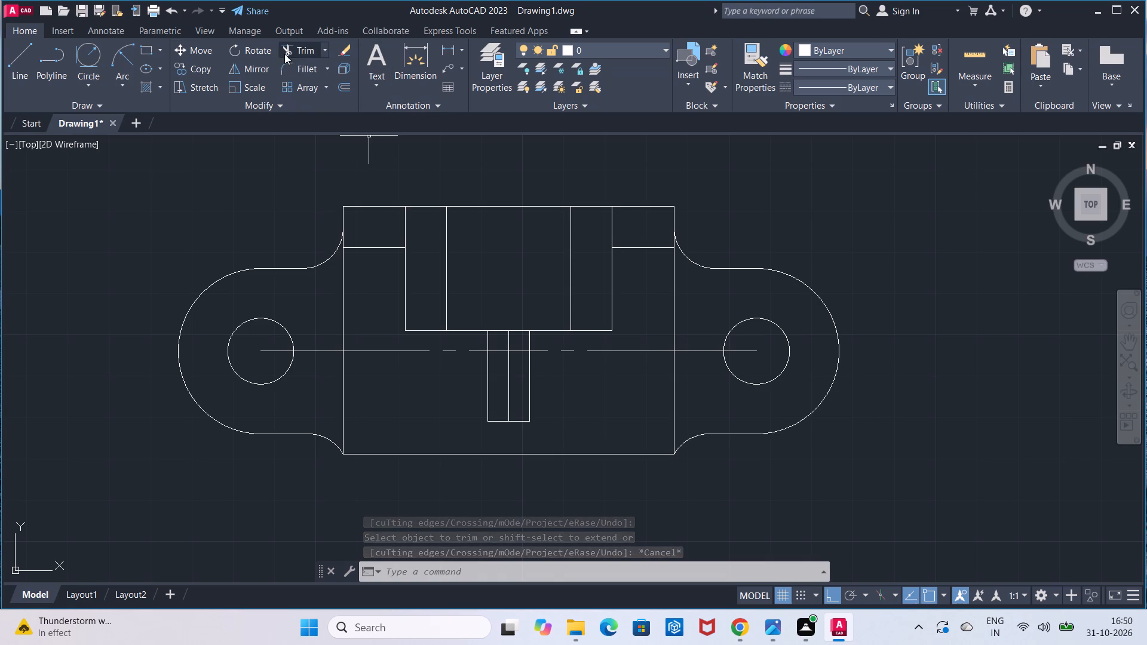
# Extend the vertical centreline up through the notch to the rectangle's top edge.
pyautogui.click(324, 50)
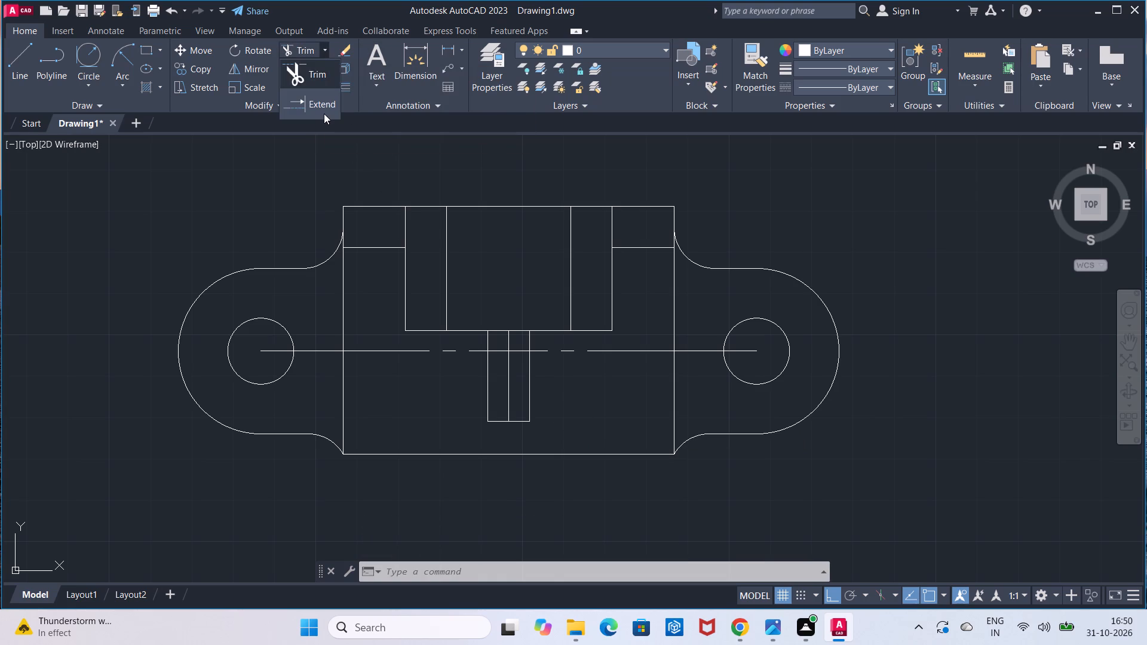
pyautogui.click(324, 113)
pyautogui.click(508, 361)
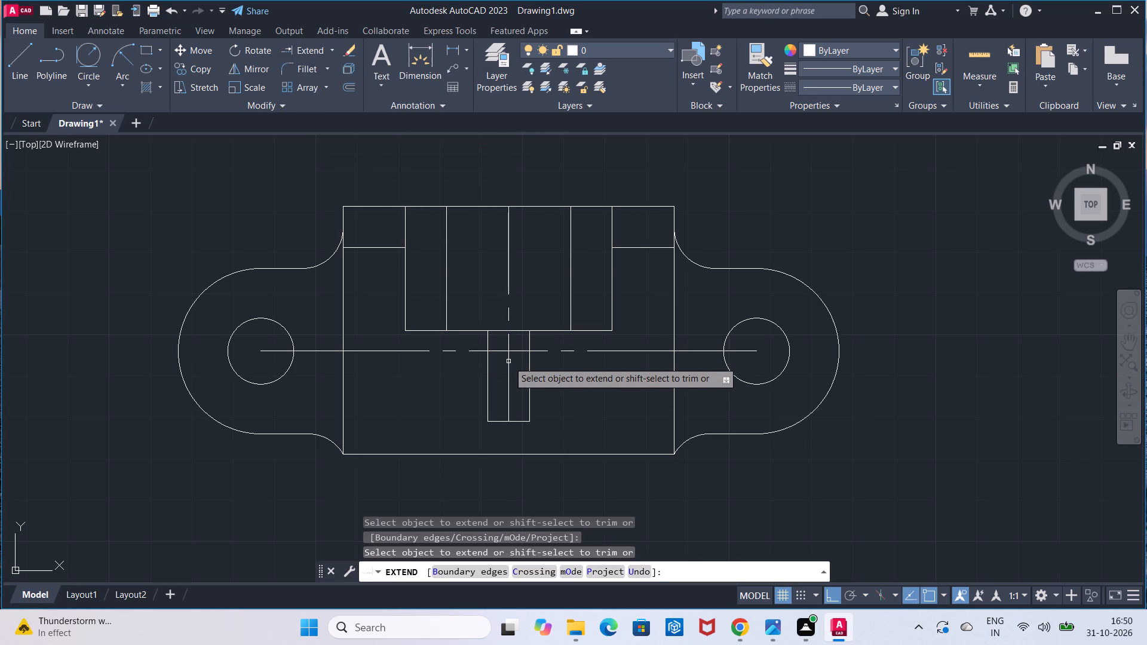
pyautogui.press('Escape')
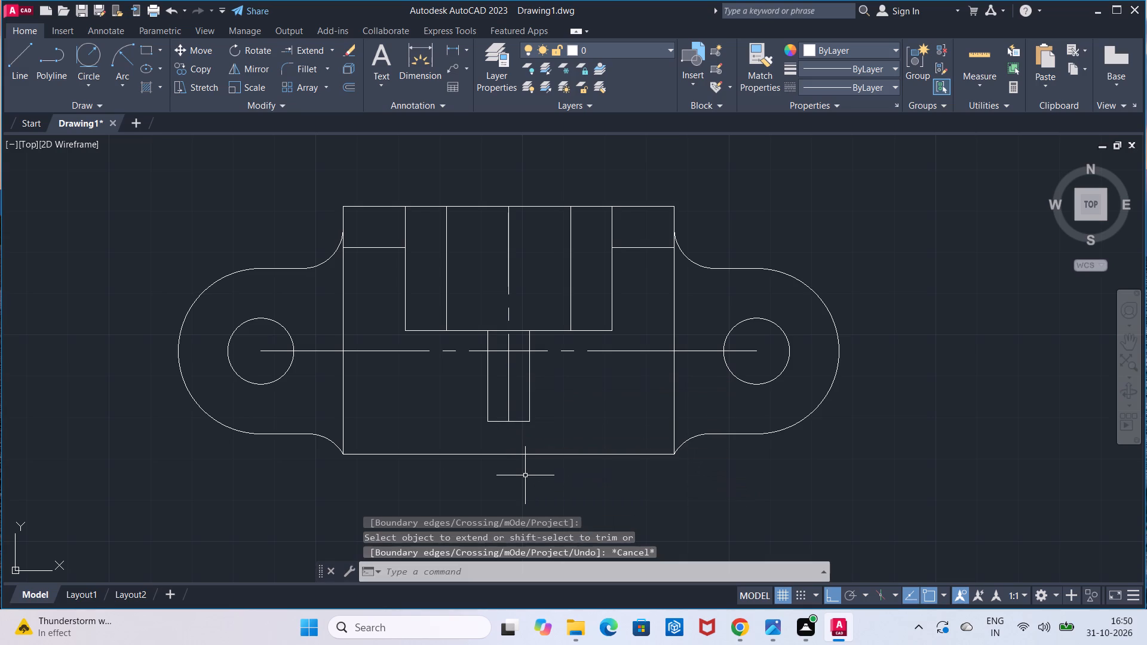
# Select all the geometry of both views and apply Join to it.
pyautogui.scroll(-1, 525, 475)
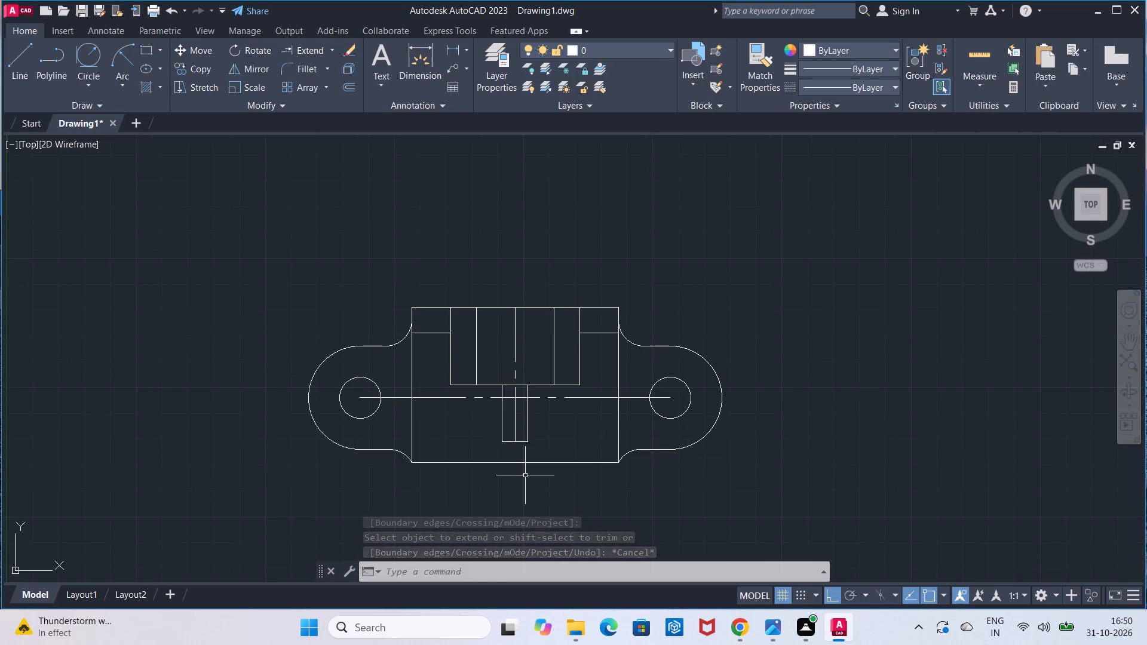
pyautogui.scroll(-1, 525, 475)
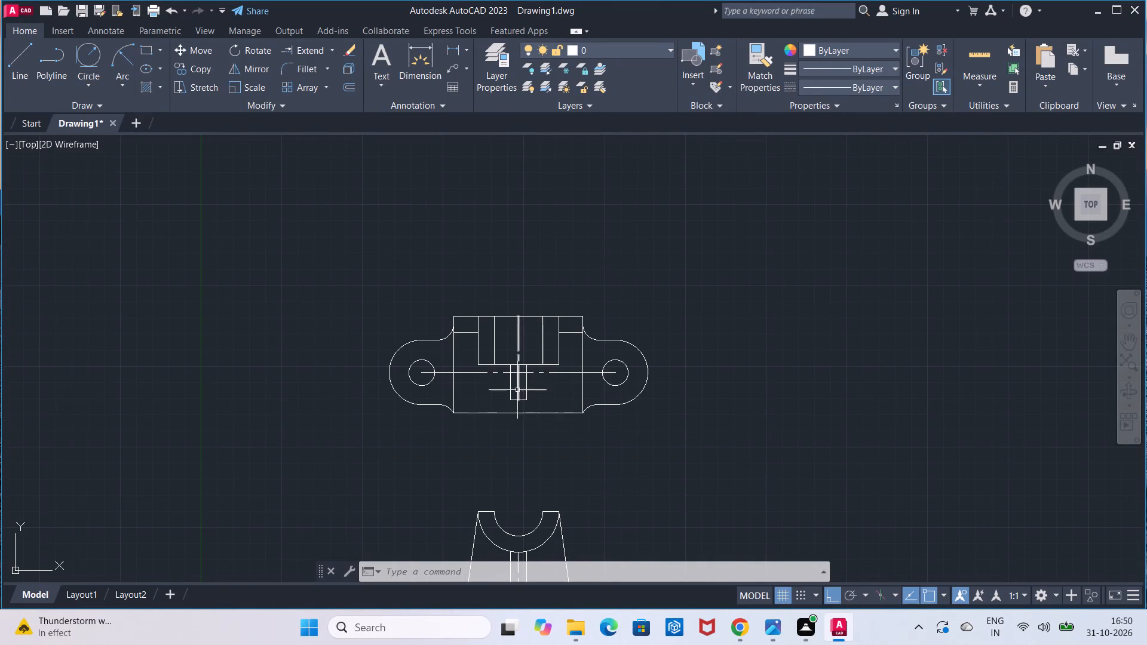
pyautogui.scroll(-1, 519, 416)
pyautogui.moveTo(519, 416); pyautogui.dragTo(520, 349, button='middle')
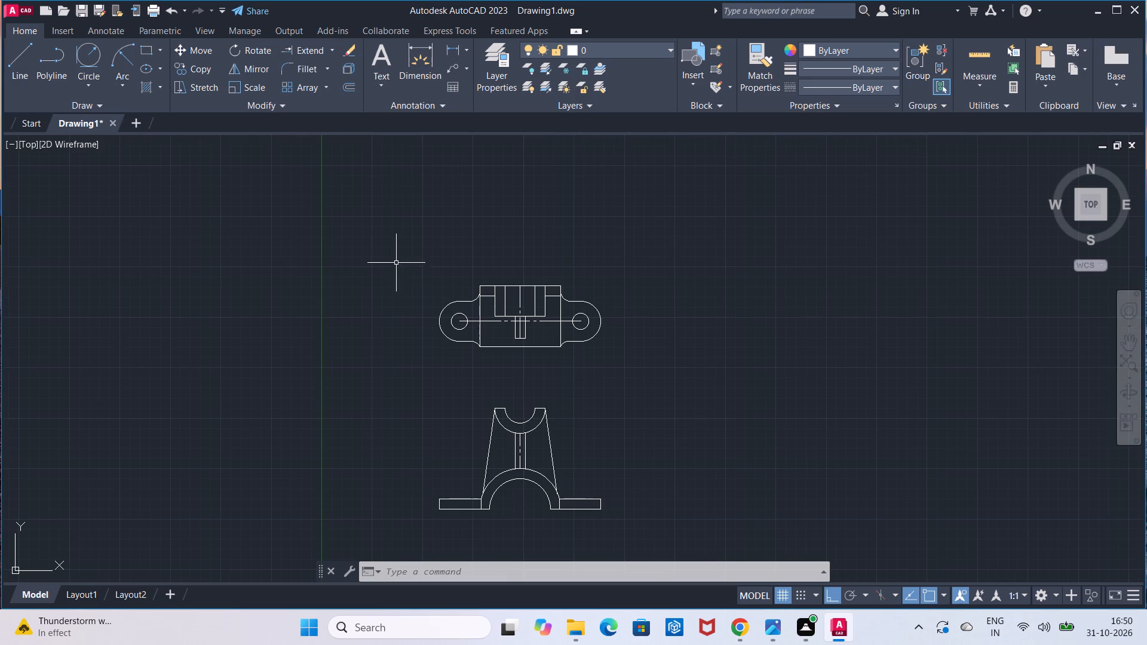
pyautogui.click(366, 228)
pyautogui.click(681, 532)
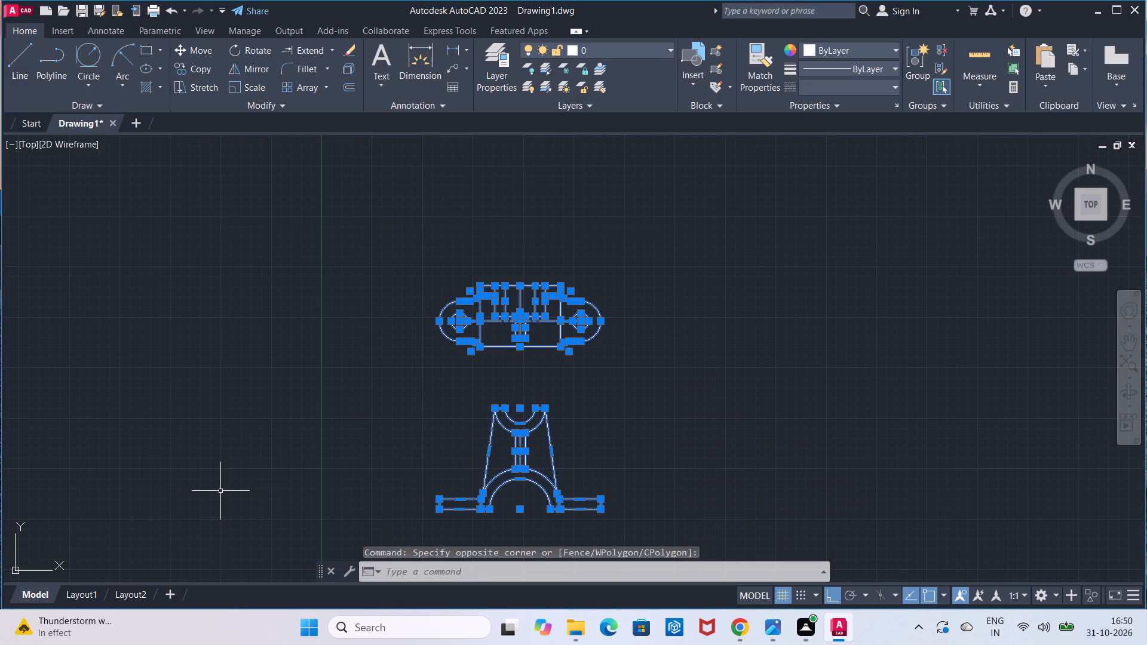
pyautogui.write('joi')
pyautogui.click(275, 528)
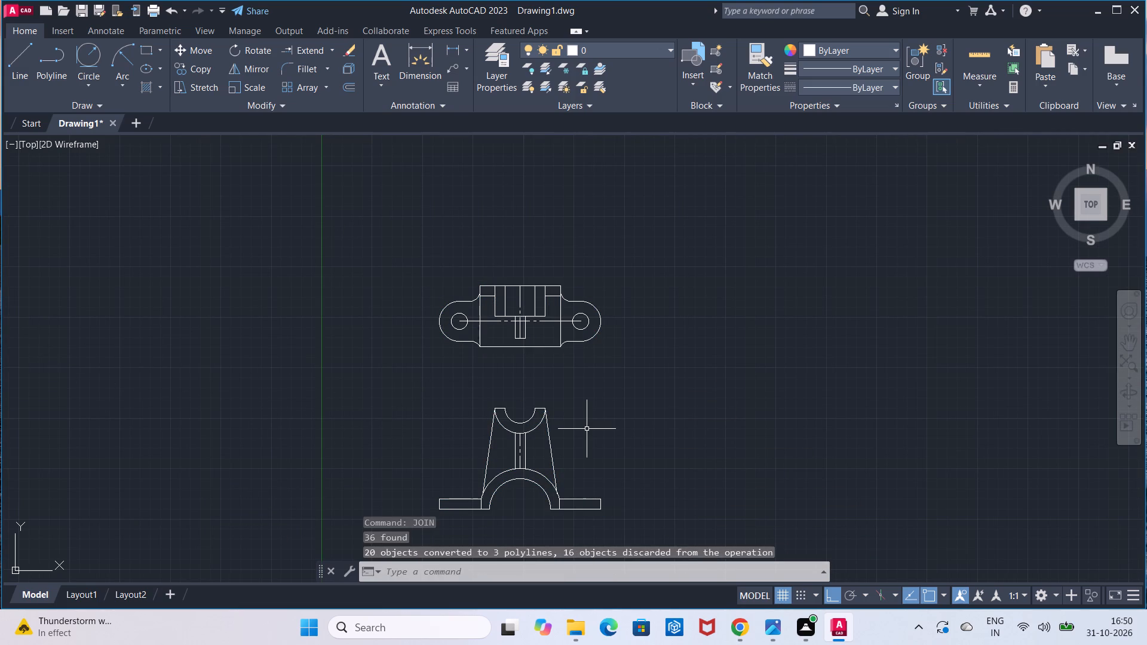
# Add a vertical linear dimension from the rectangle's top-left corner to the upper inner horizontal line, placed above the left lug.
pyautogui.scroll(2, 523, 383)
pyautogui.scroll(-1, 523, 383)
pyautogui.moveTo(523, 383); pyautogui.dragTo(513, 437, button='middle')
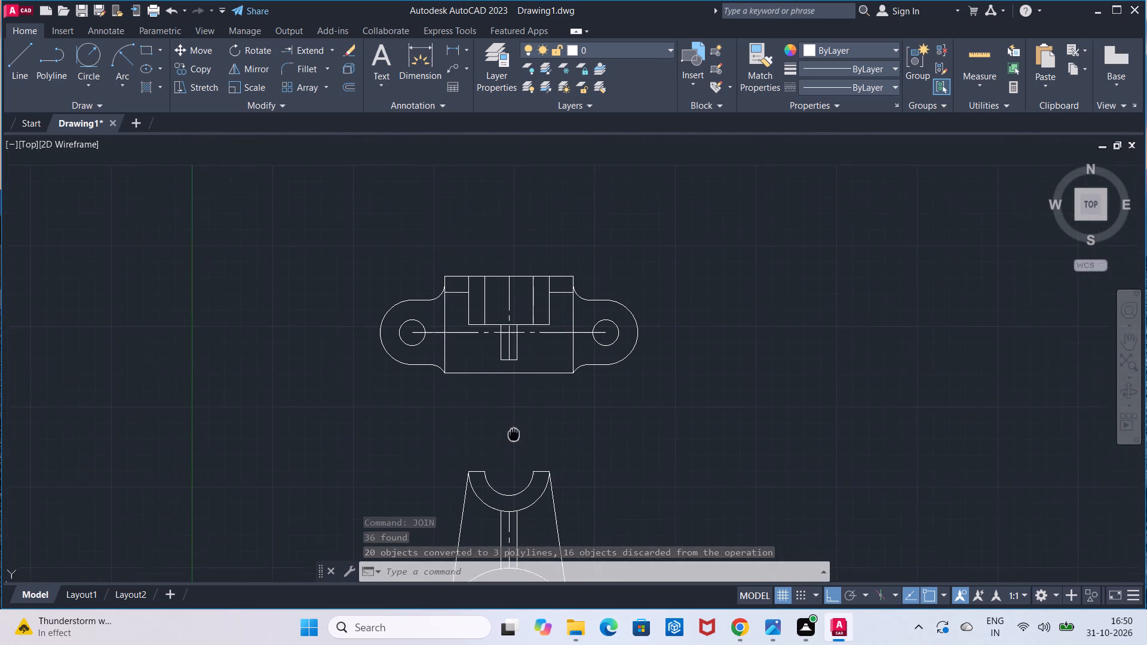
pyautogui.moveTo(513, 437); pyautogui.dragTo(512, 441, button='middle')
pyautogui.scroll(1, 522, 383)
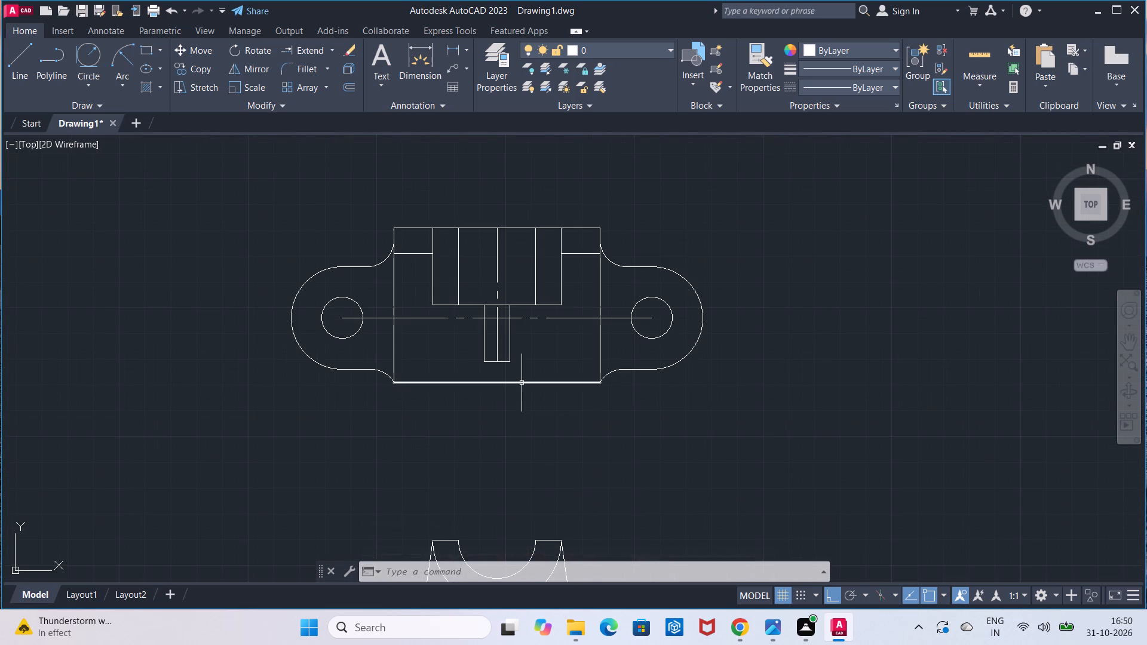
pyautogui.click(451, 54)
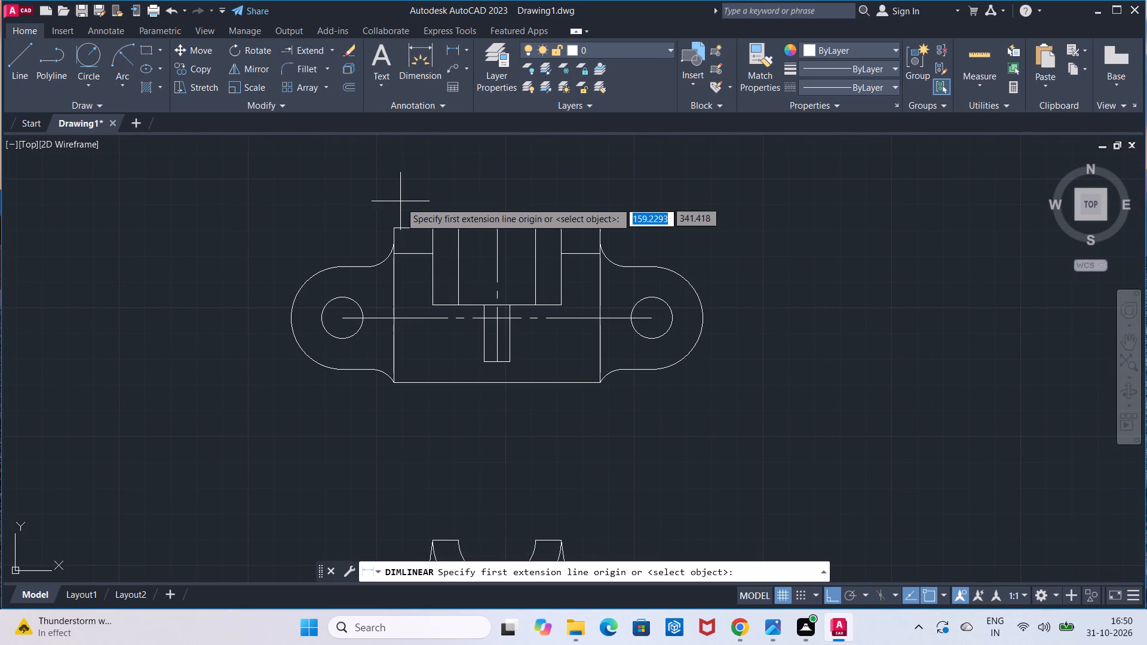
pyautogui.click(395, 225)
pyautogui.click(396, 257)
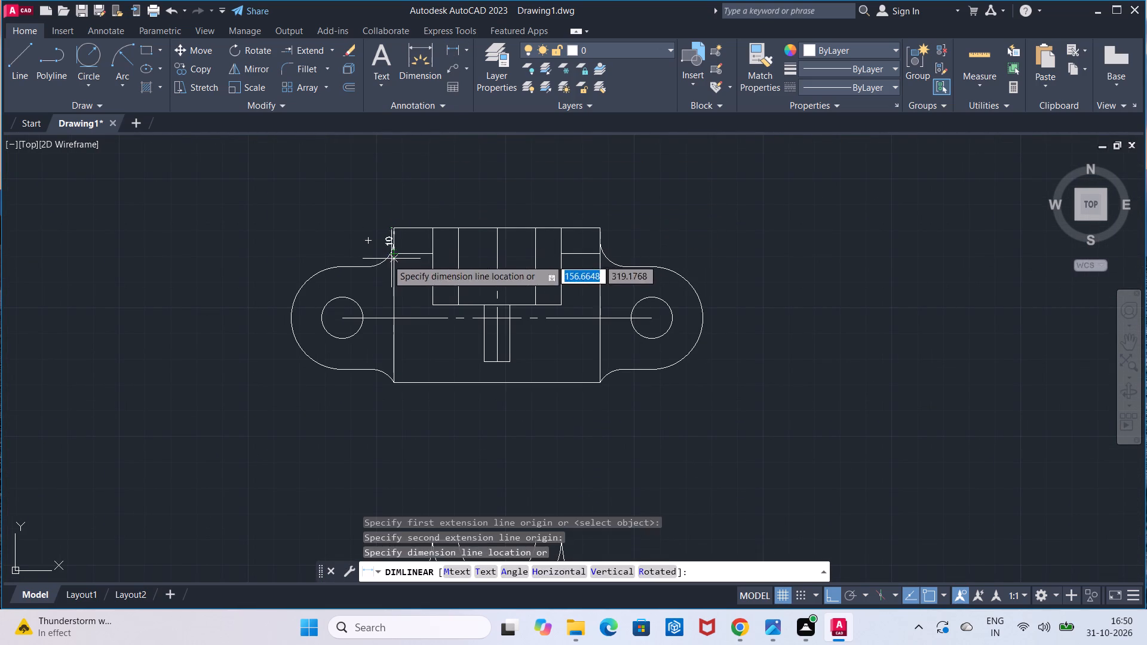
pyautogui.click(296, 255)
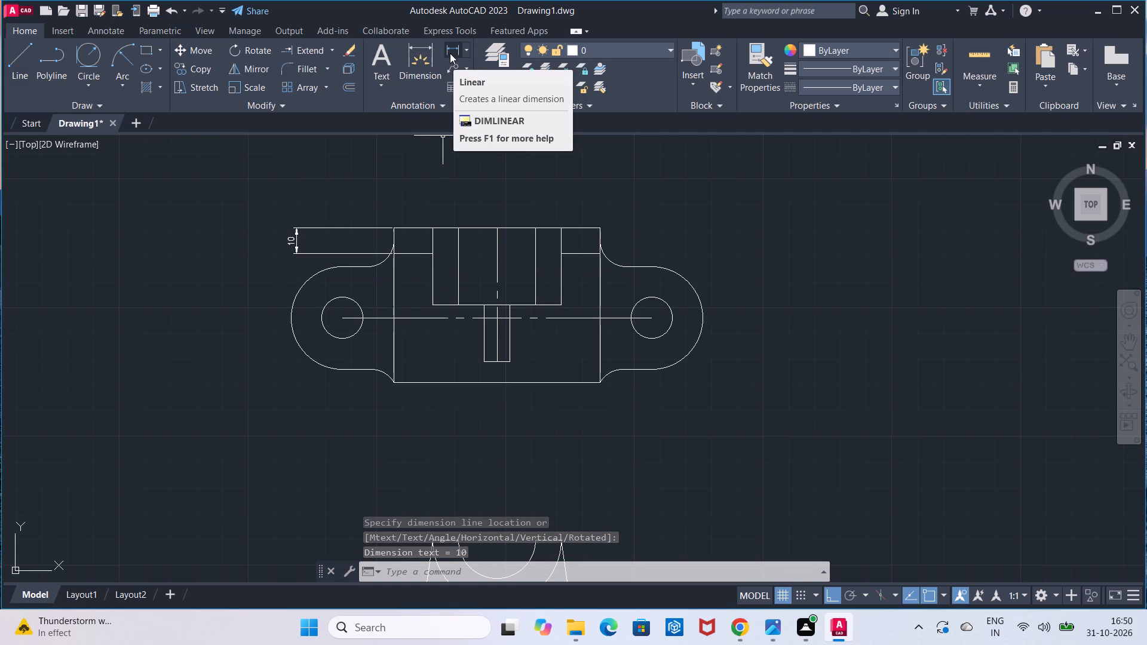
# Add a vertical linear dimension from the upper inner line's right end to the rectangle's bottom-right corner, placed beyond the right lug.
pyautogui.click(452, 53)
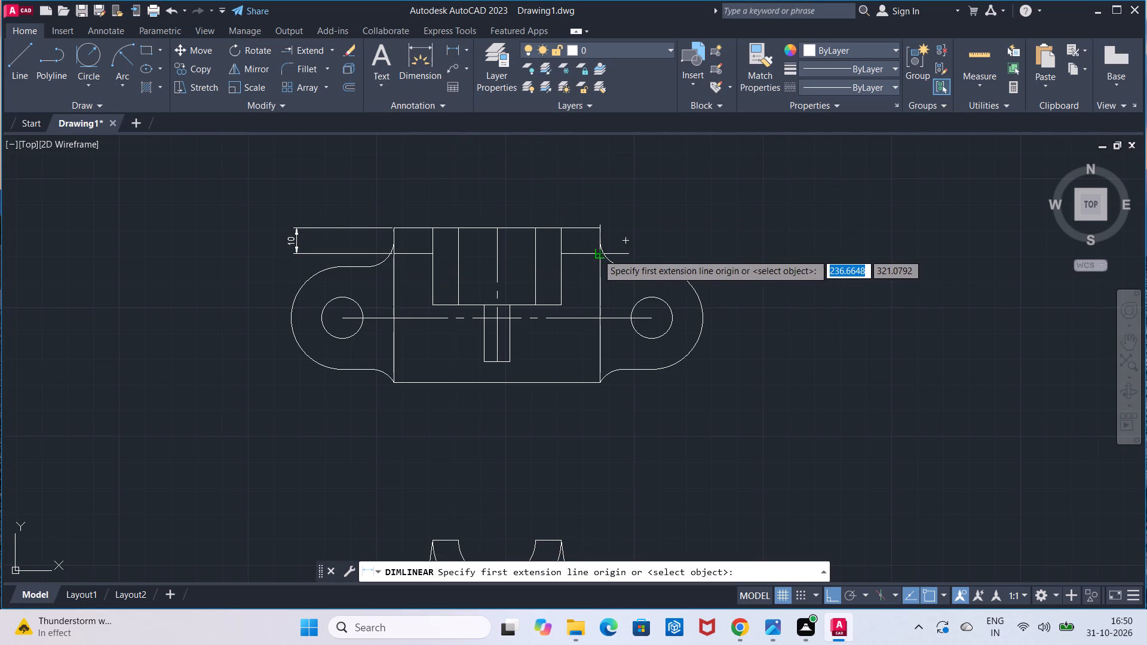
pyautogui.click(597, 254)
pyautogui.click(600, 383)
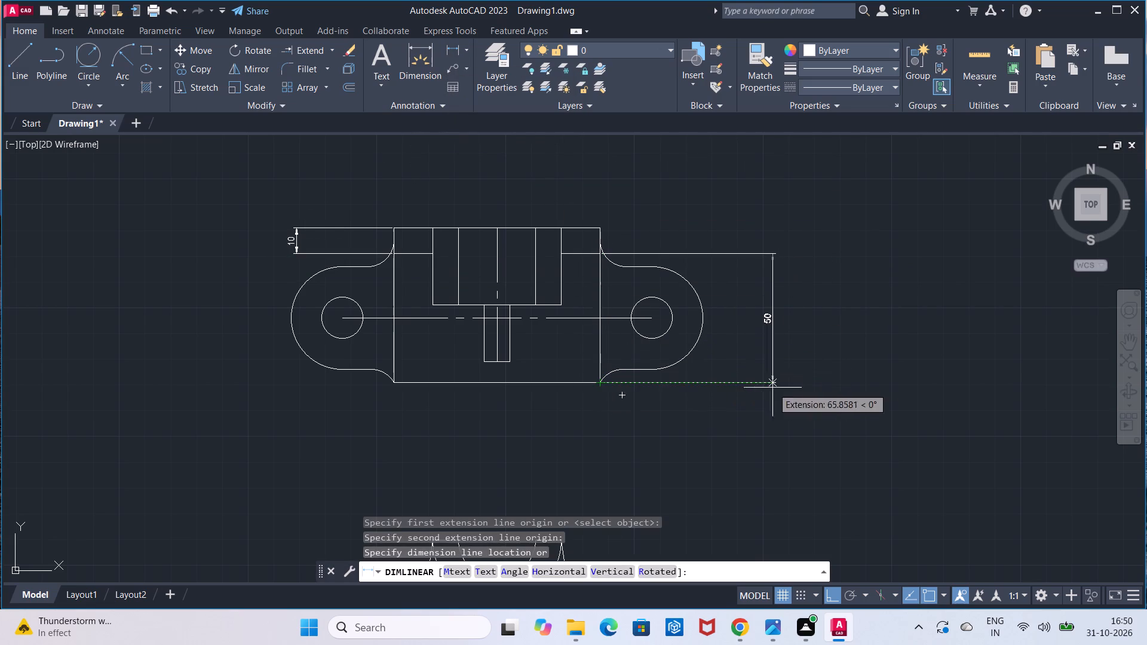
pyautogui.click(798, 387)
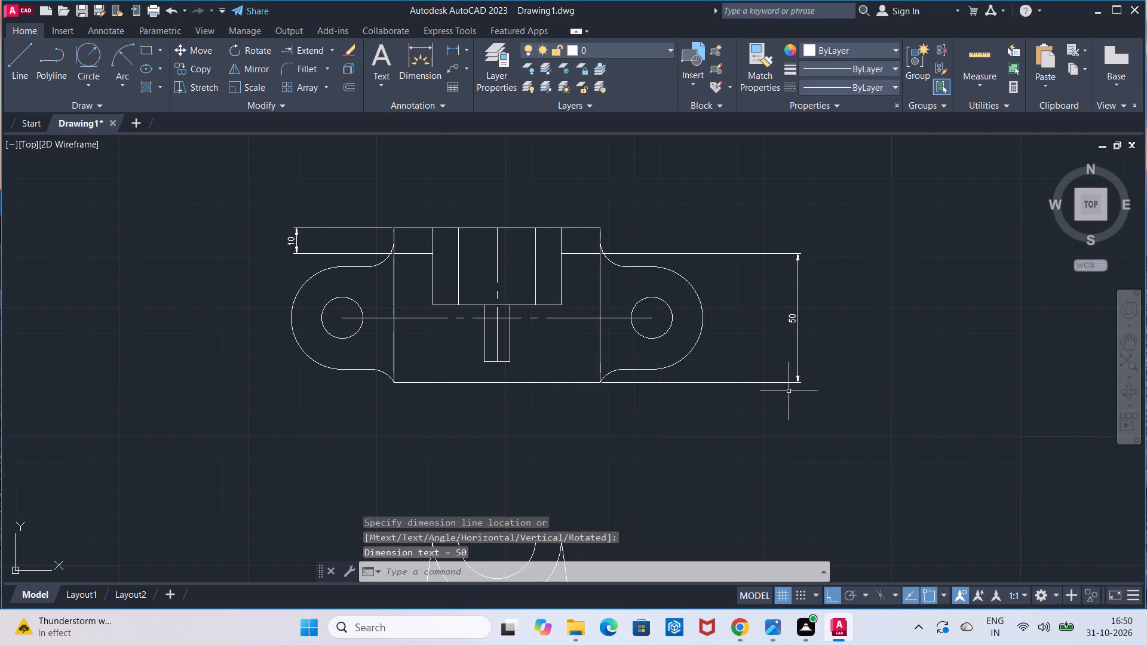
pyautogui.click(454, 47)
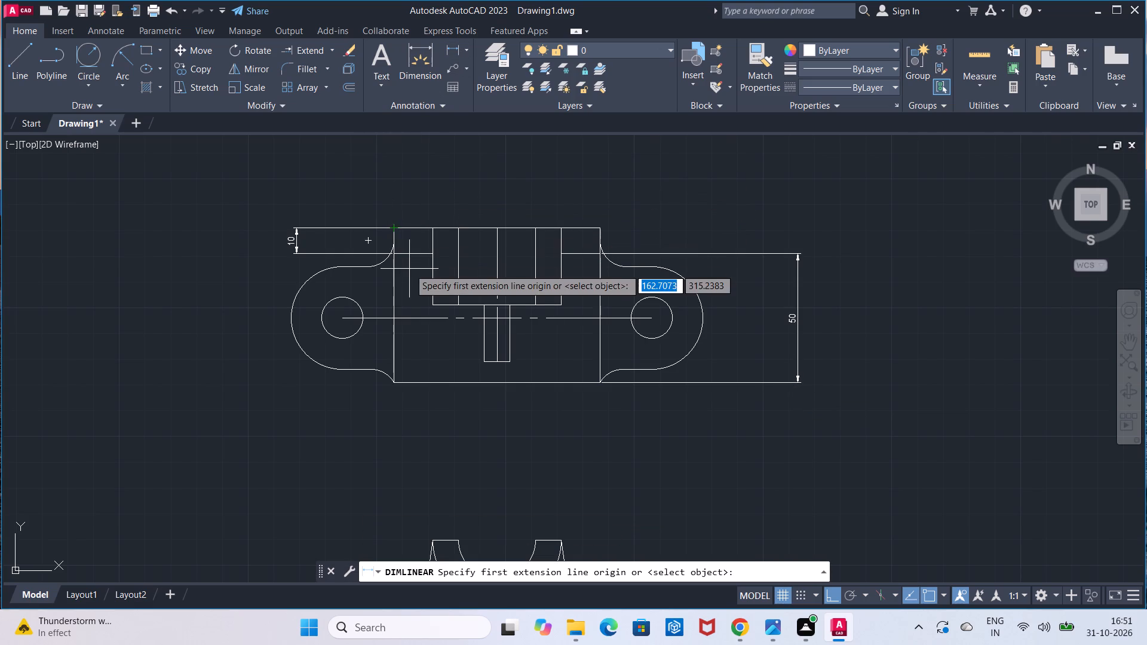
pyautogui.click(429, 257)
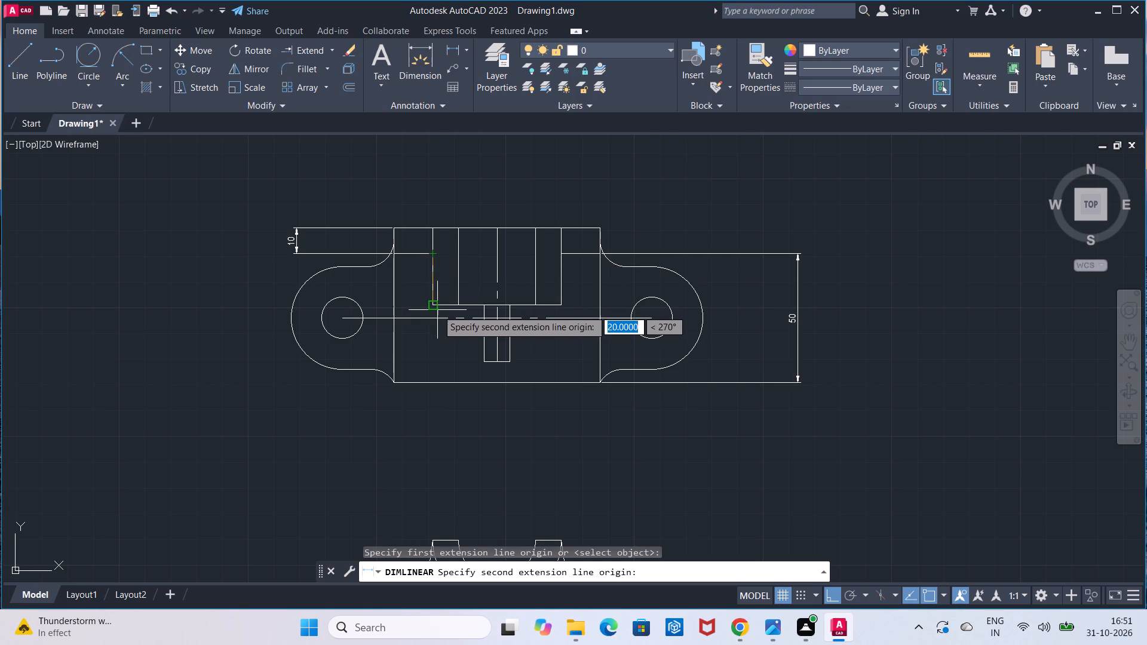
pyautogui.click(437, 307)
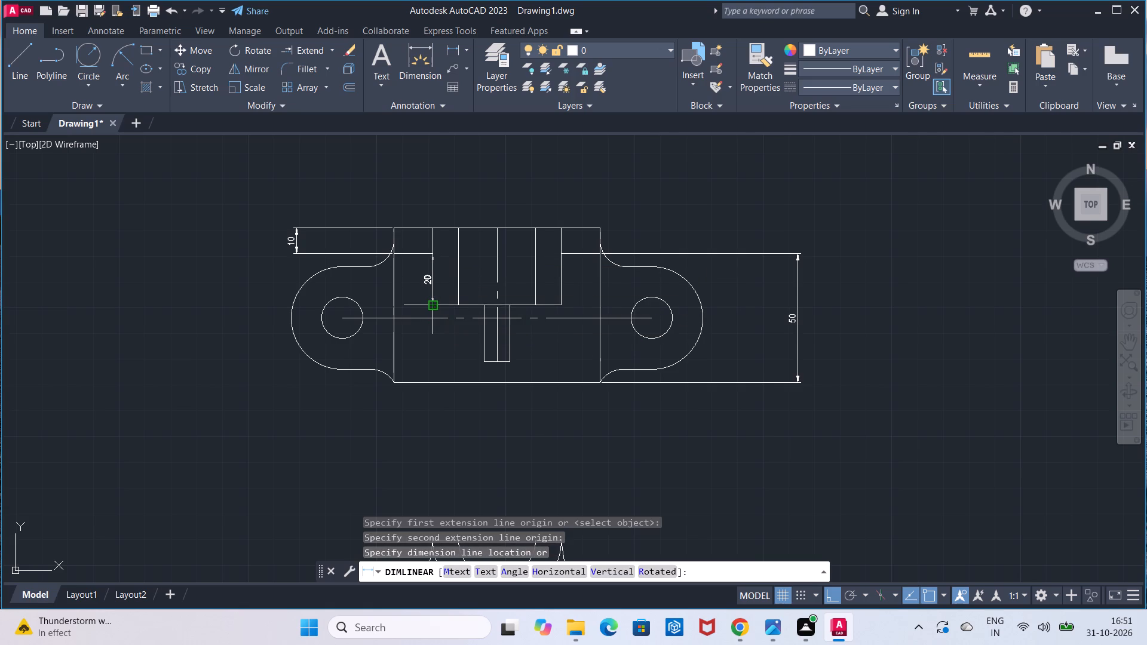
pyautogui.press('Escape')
# Add a vertical linear dimension from the notch's top-left corner to its bottom edge, placed outside the existing dimension beyond the left lug.
pyautogui.click(447, 43)
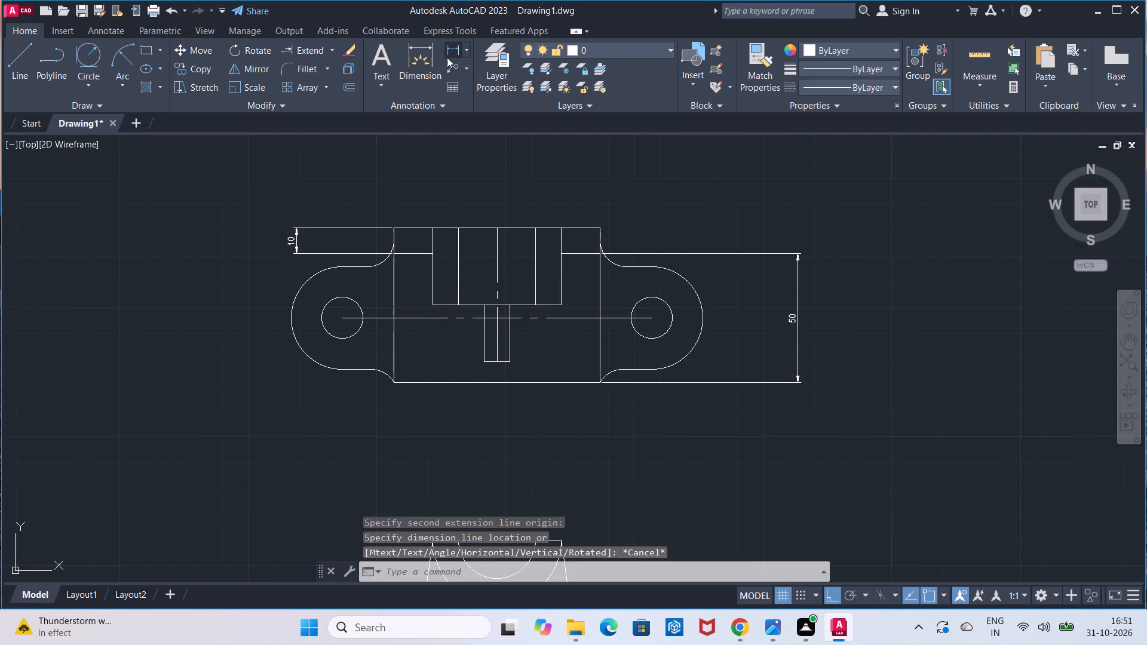
pyautogui.click(437, 225)
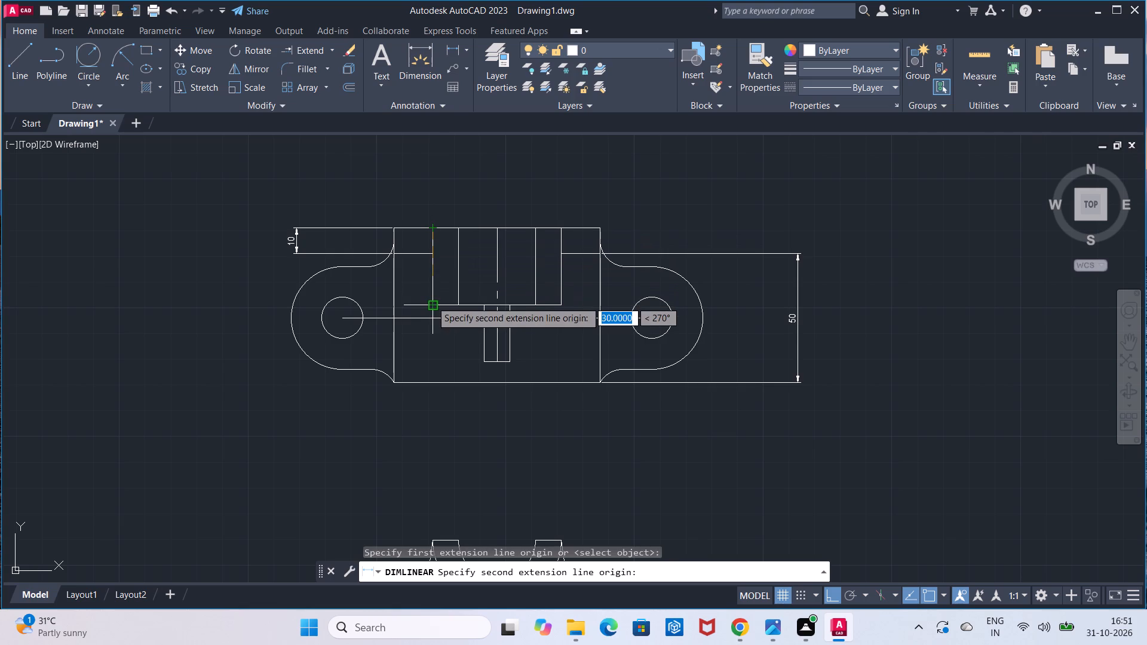
pyautogui.click(431, 301)
pyautogui.click(257, 308)
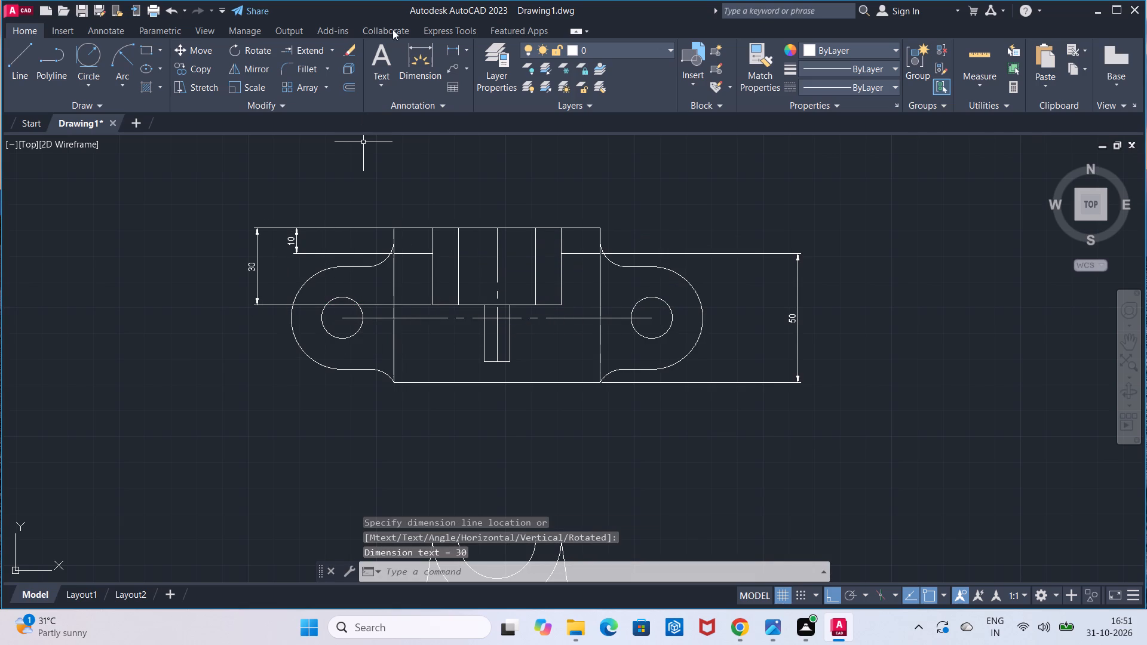
# Add a horizontal linear dimension from the vertical centreline to the right hole's centre, placed below the upper view.
pyautogui.click(455, 55)
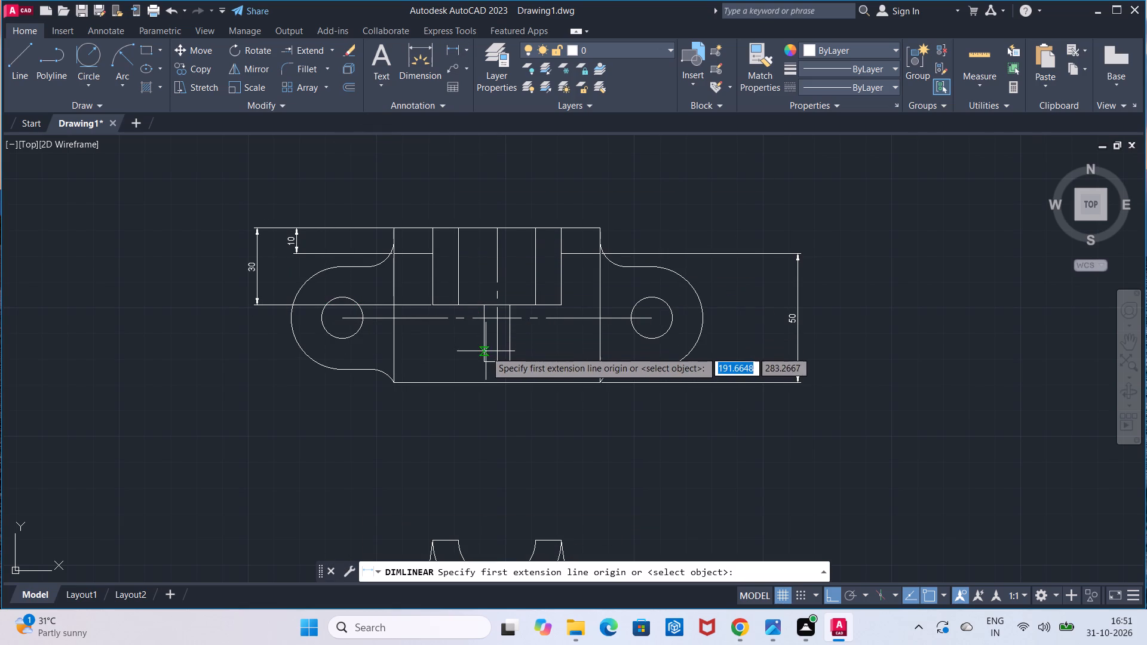
pyautogui.click(492, 351)
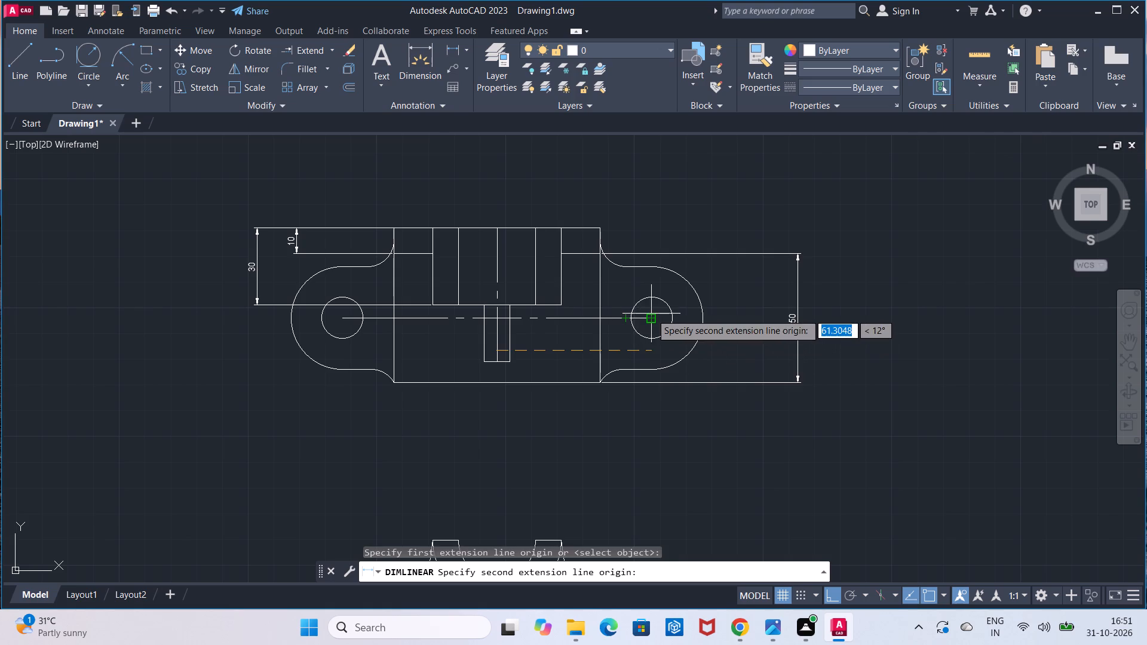
pyautogui.click(651, 314)
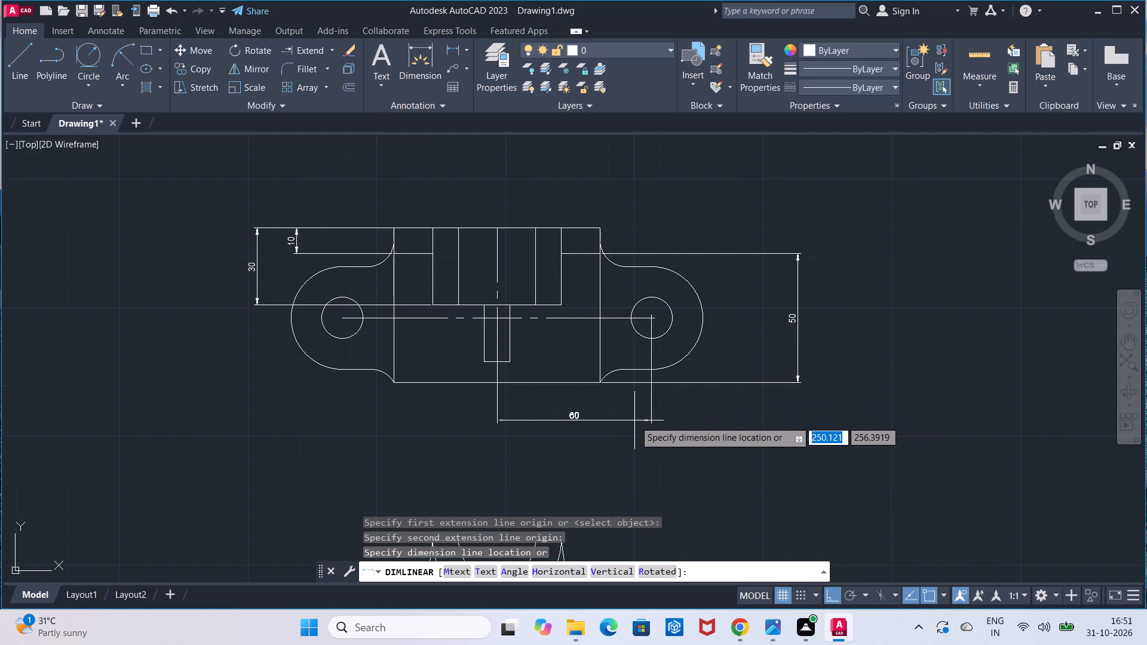
pyautogui.click(634, 420)
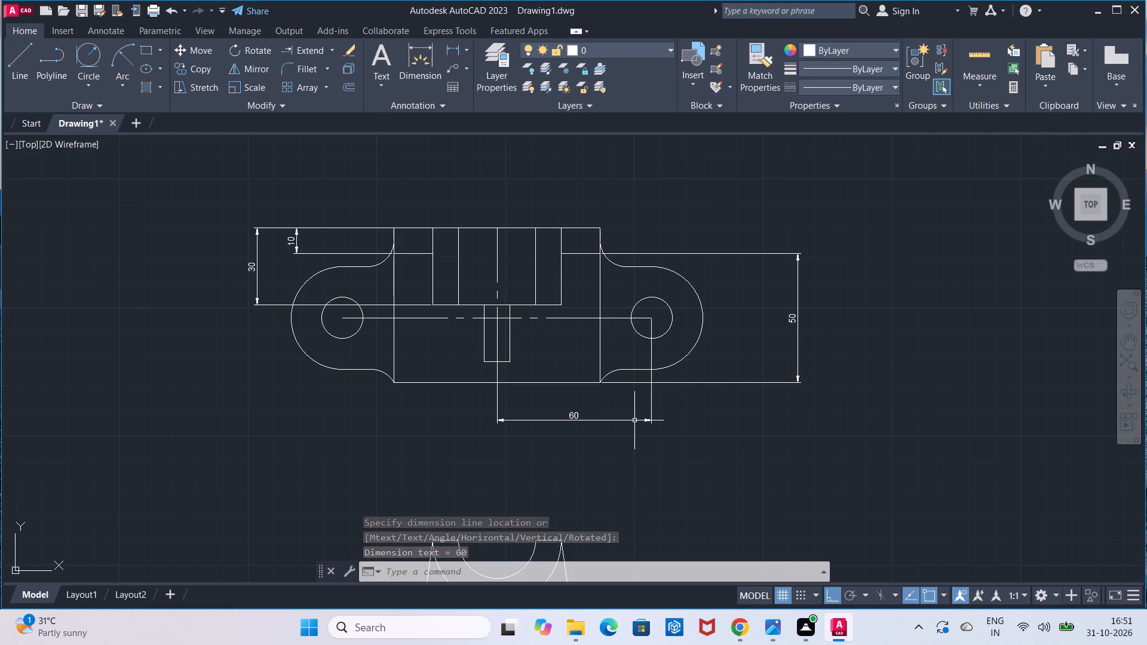
# Add a vertical linear dimension from the rib's bottom-left corner to the rectangle's bottom edge, placed beyond the left lug.
pyautogui.click(450, 43)
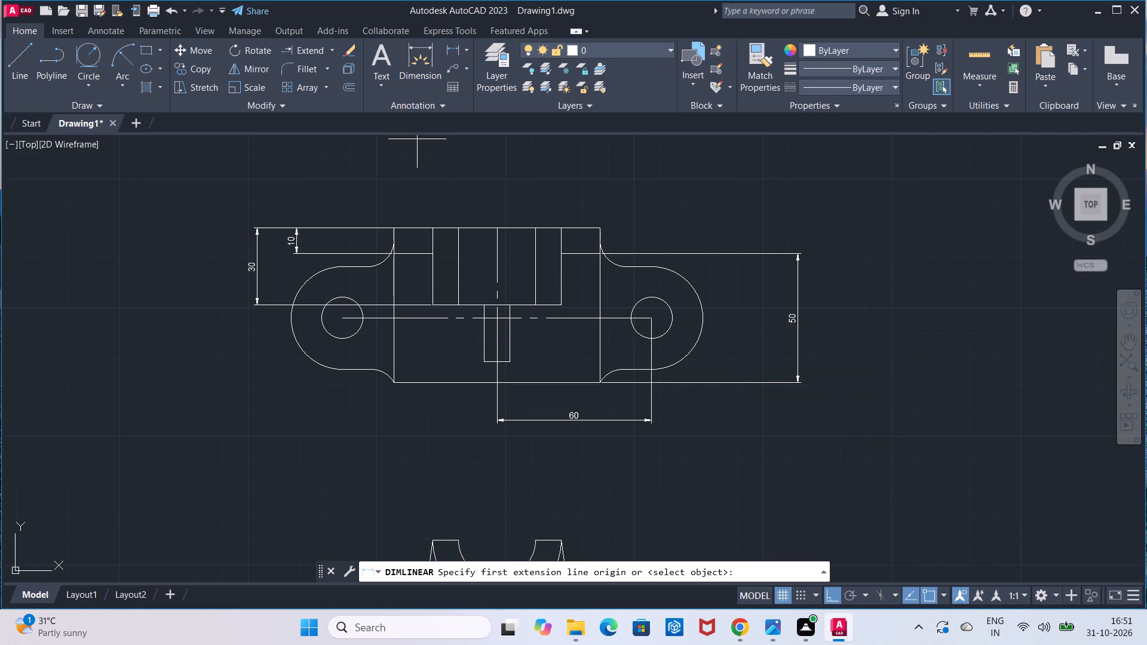
pyautogui.click(484, 366)
pyautogui.click(484, 388)
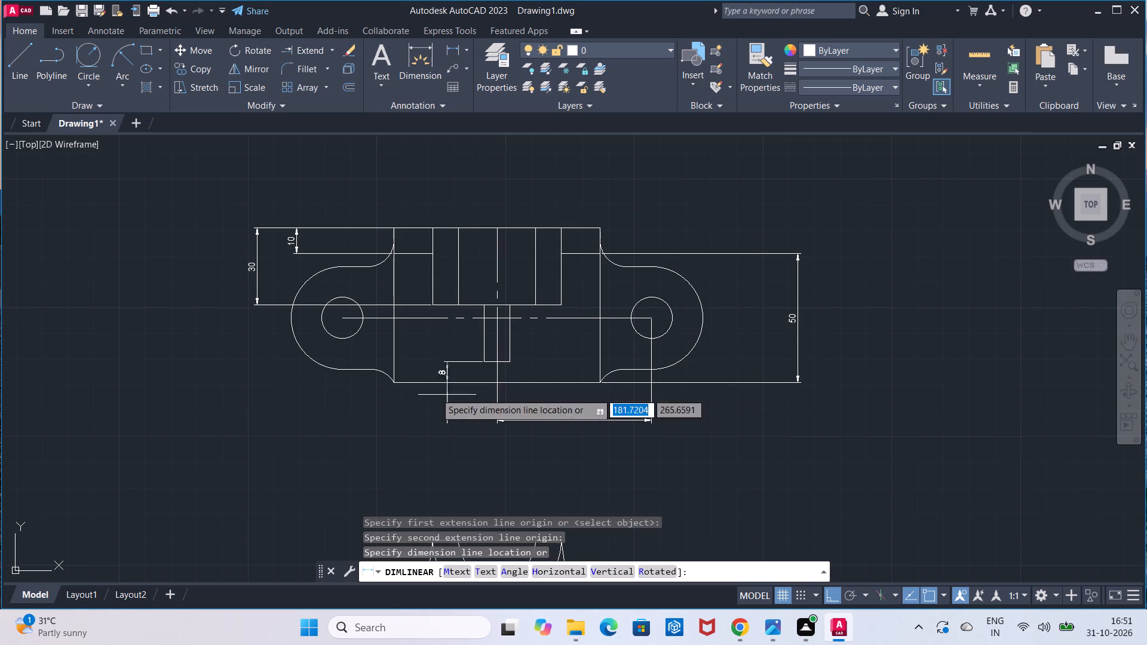
pyautogui.click(249, 363)
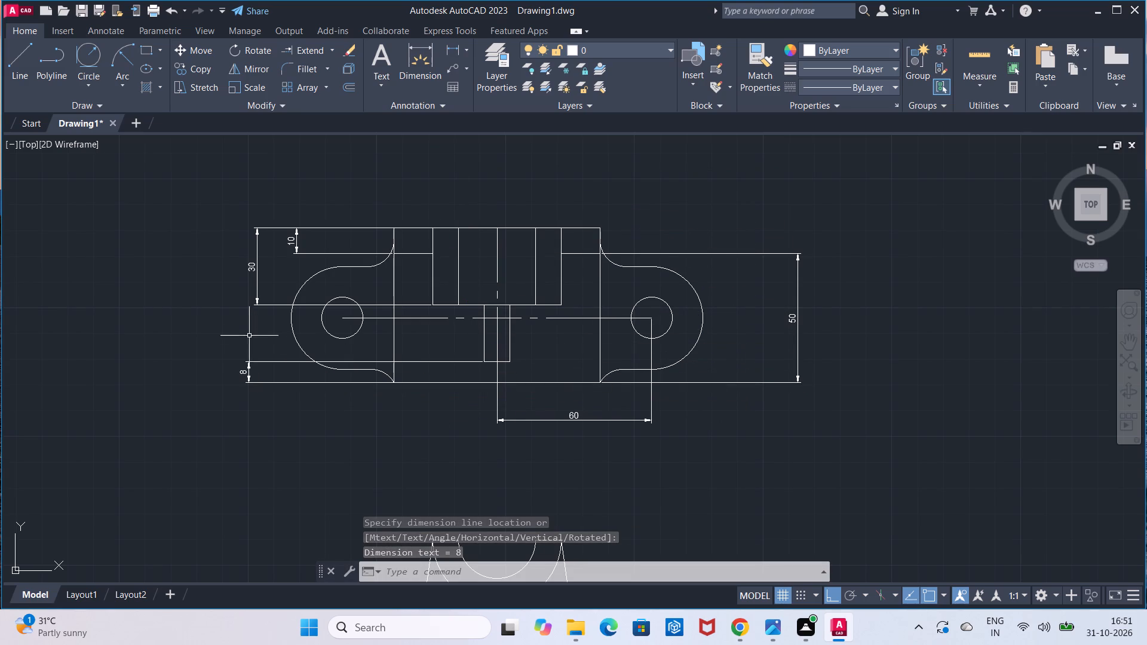
# Add a radius dimension to the right lug's outer arc, placed above and outside the lug.
pyautogui.click(463, 50)
pyautogui.click(482, 206)
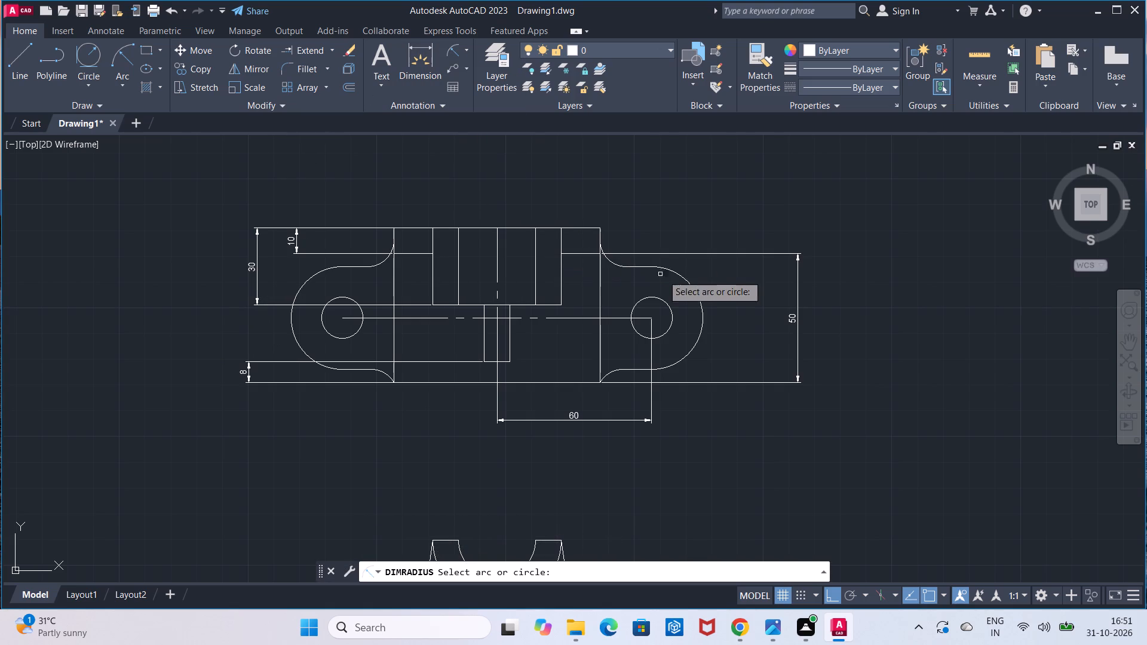
pyautogui.click(682, 273)
pyautogui.click(695, 236)
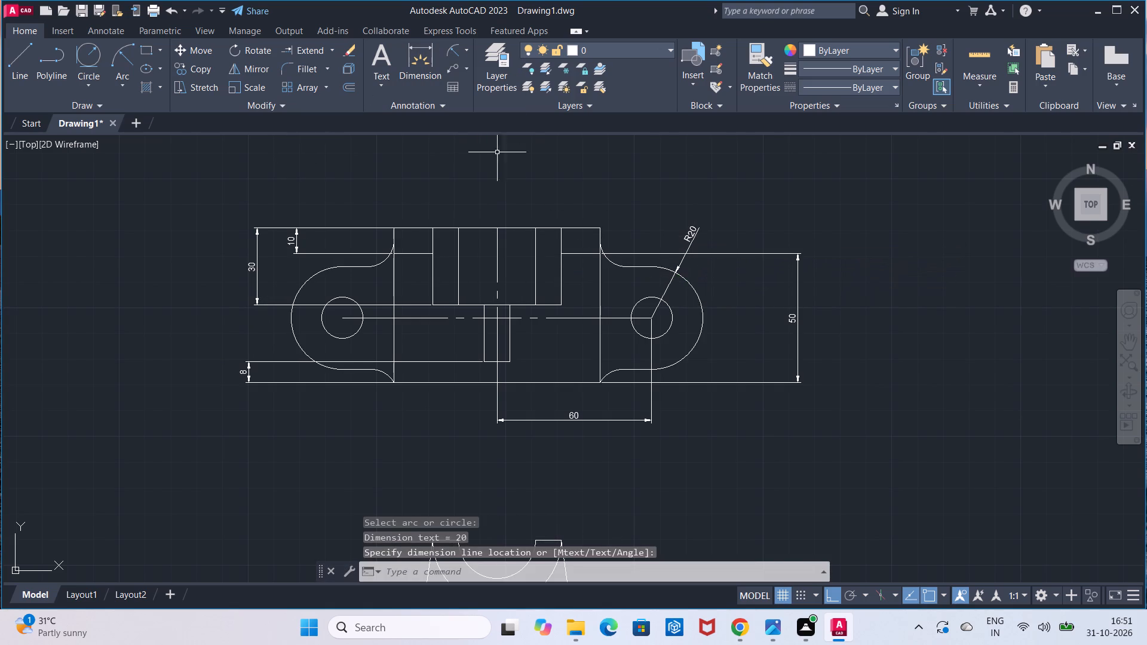
# Add a diameter dimension to the left lug's hole, placed below and outside the lug.
pyautogui.click(466, 50)
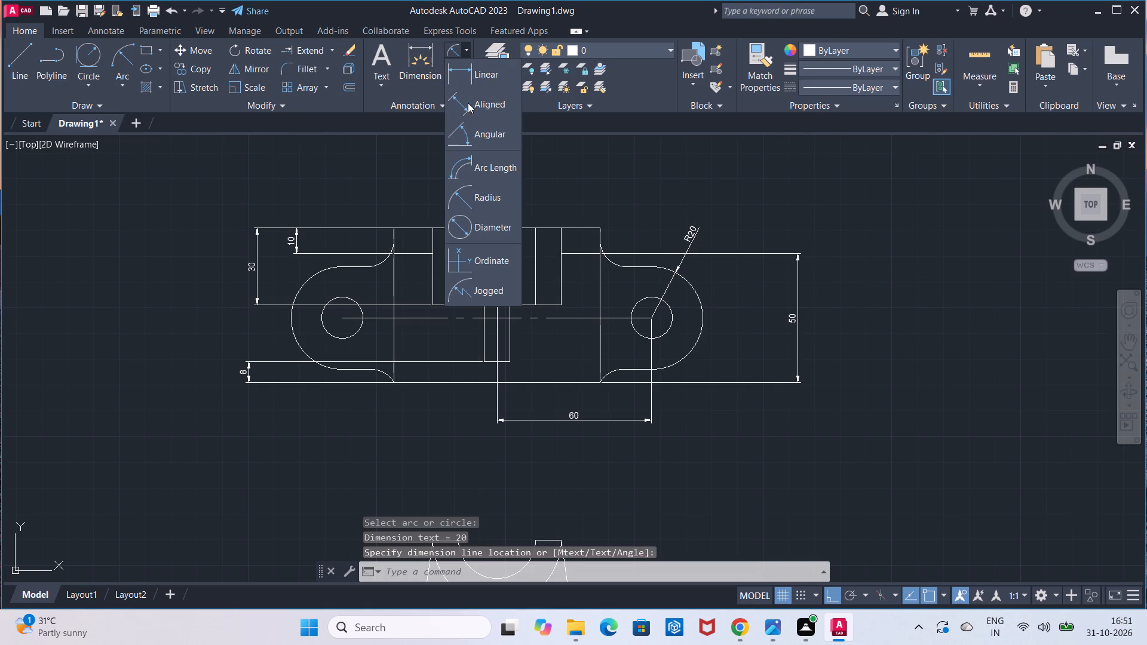
pyautogui.click(477, 222)
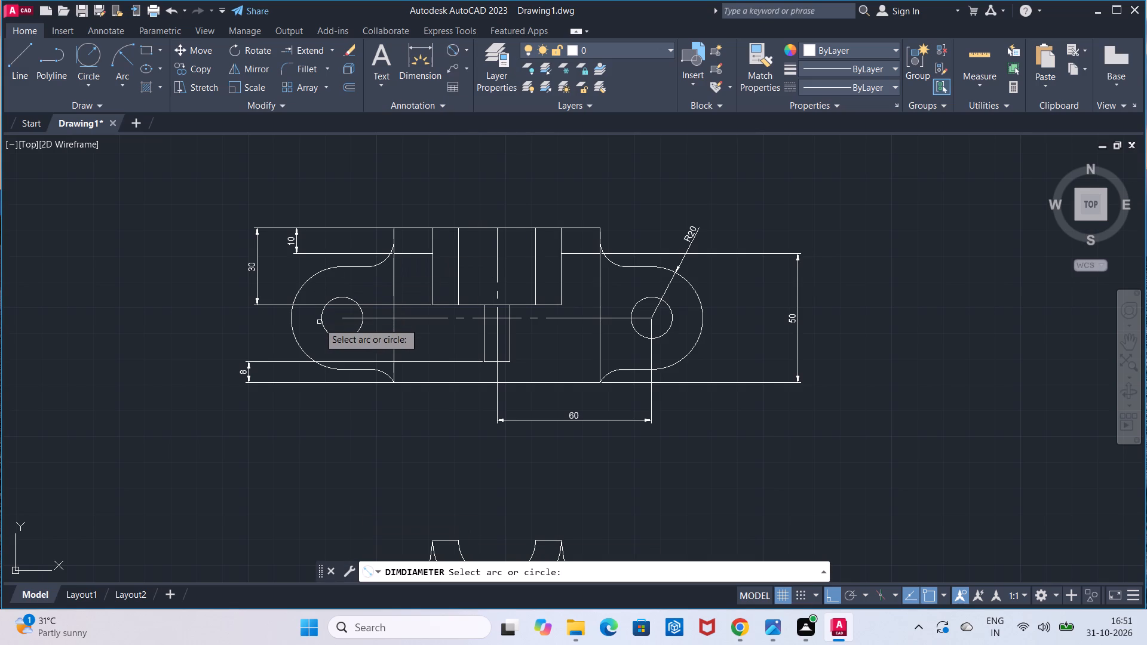
pyautogui.click(323, 323)
pyautogui.click(298, 403)
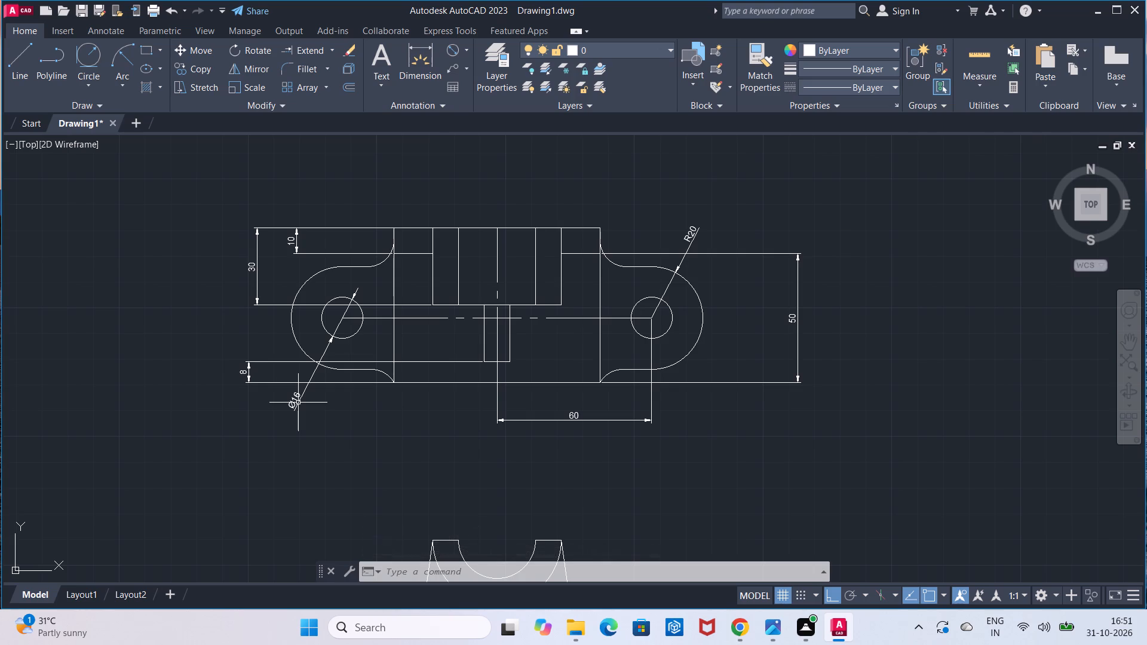
# Add a radius dimension to the upper fillet between the rectangle and the right lug, placed above the fillet.
pyautogui.click(463, 50)
pyautogui.click(474, 190)
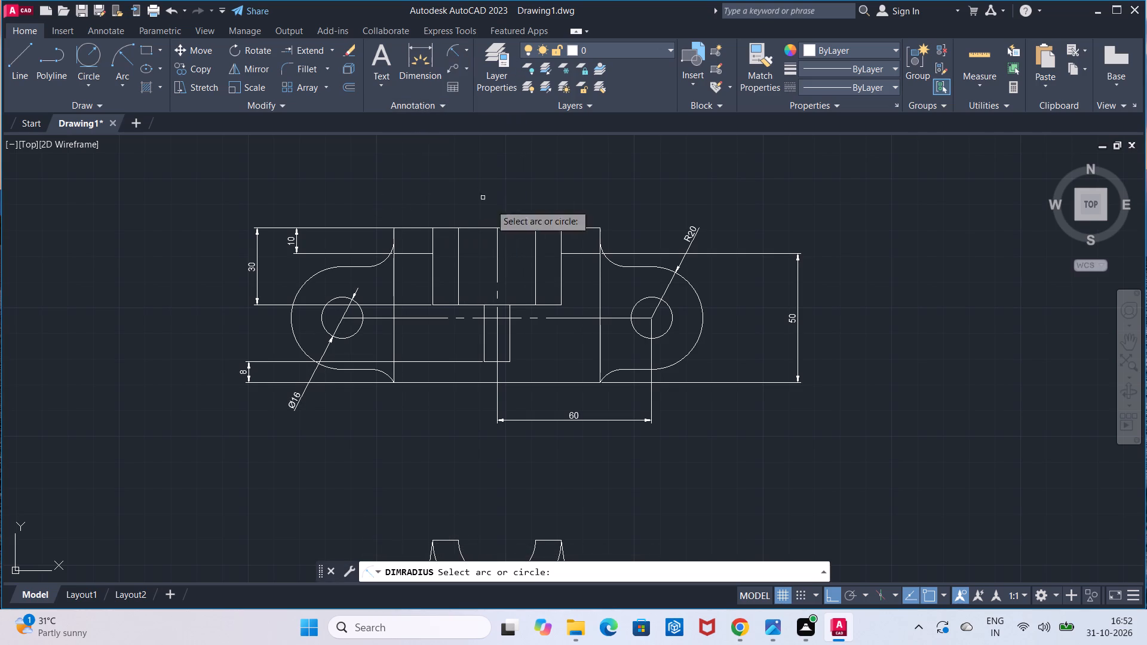
pyautogui.click(610, 262)
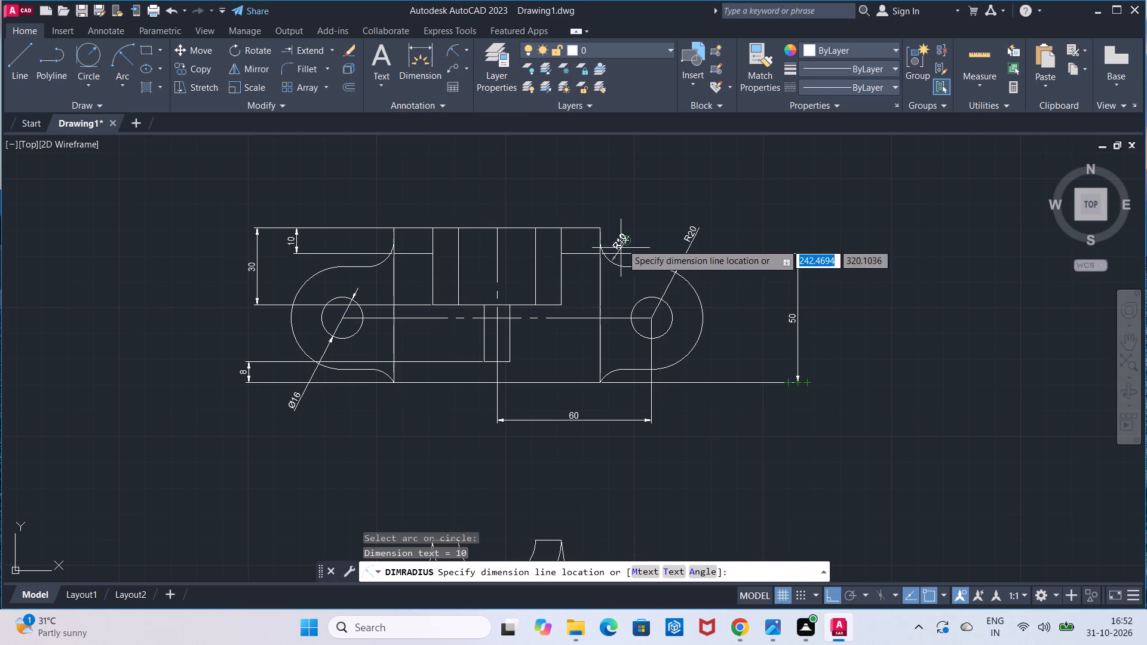
pyautogui.click(628, 220)
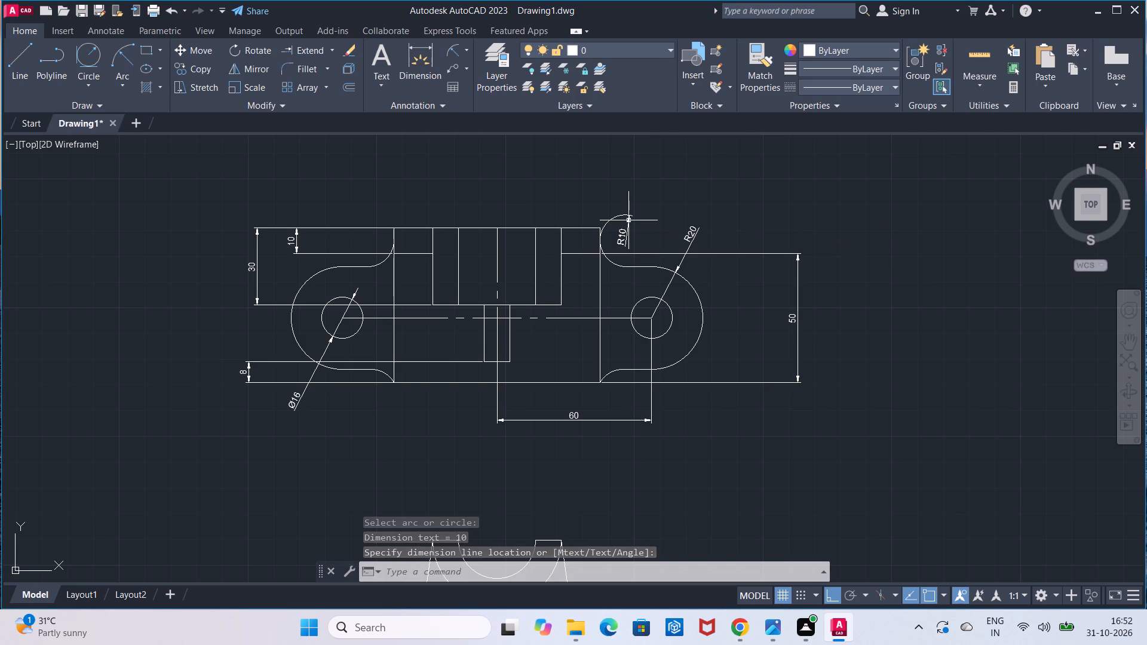
# Add a vertical linear dimension between the upper and lower arc centres of the front view, placed beyond the left base flange.
pyautogui.scroll(-1, 564, 287)
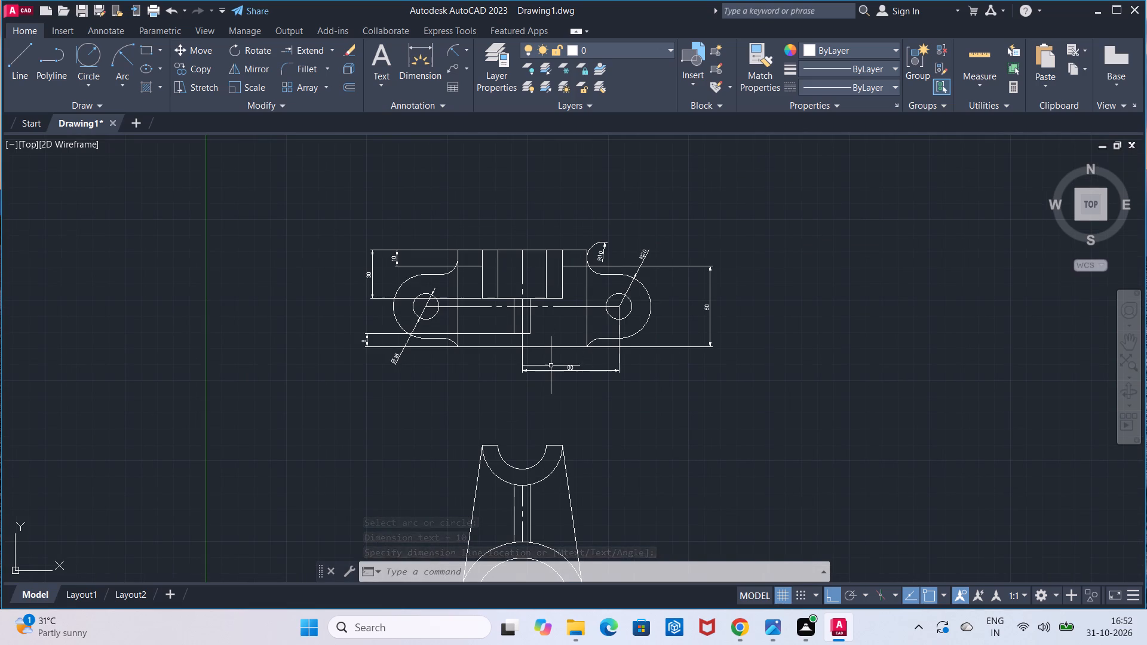
pyautogui.moveTo(551, 366); pyautogui.dragTo(567, 242, button='middle')
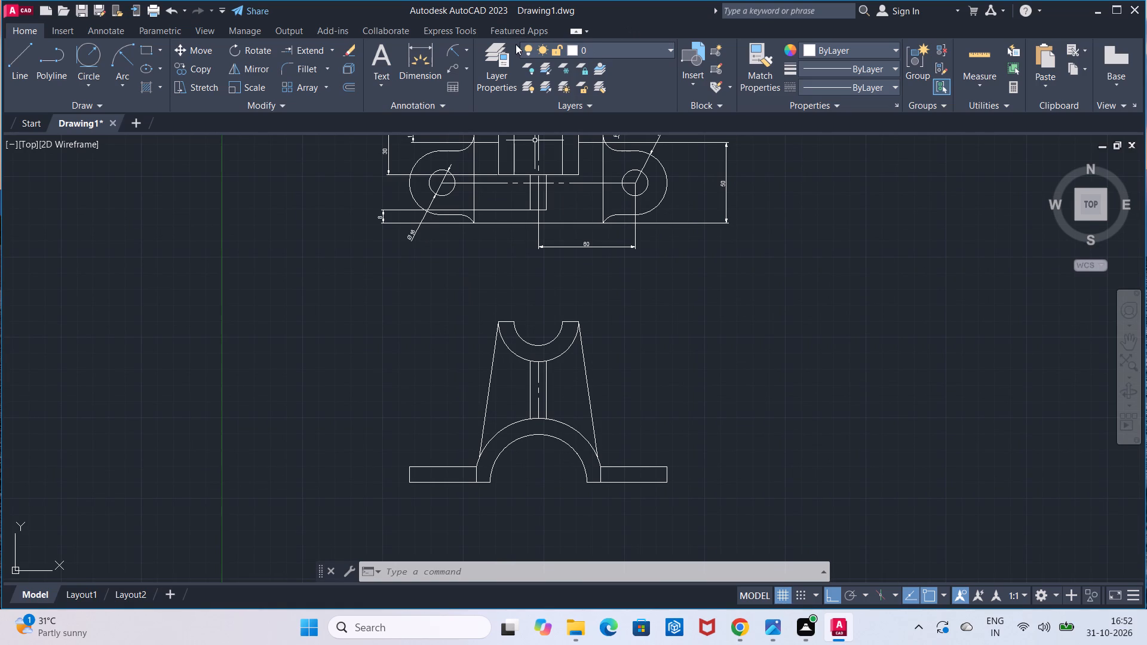
pyautogui.click(469, 42)
pyautogui.click(468, 63)
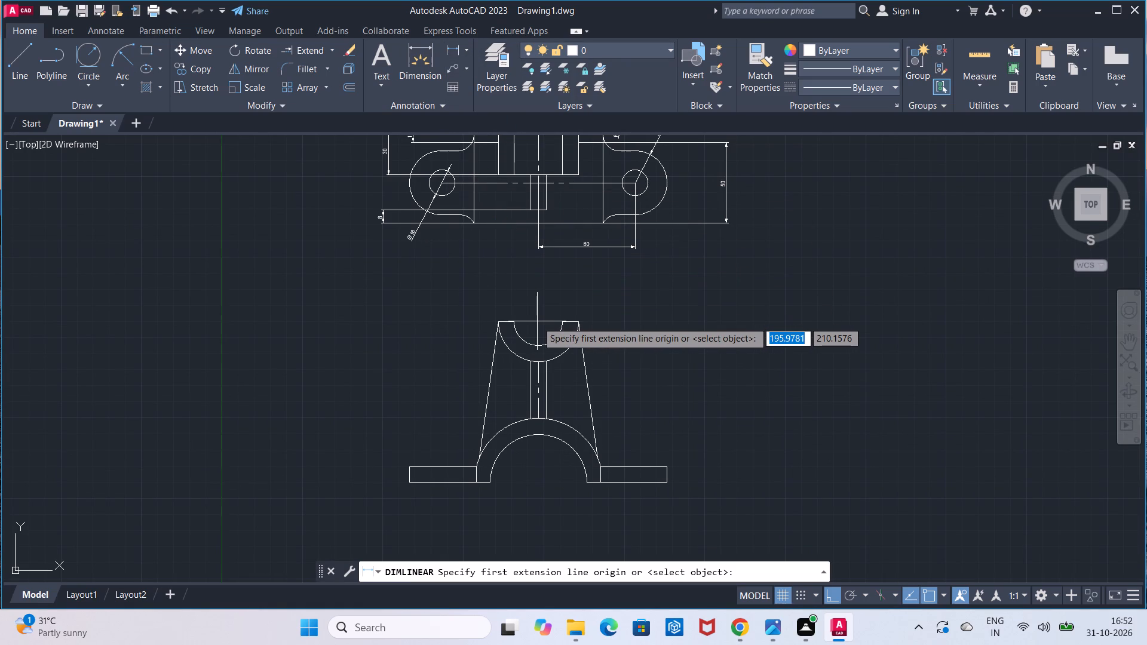
pyautogui.moveTo(540, 325); pyautogui.dragTo(548, 320)
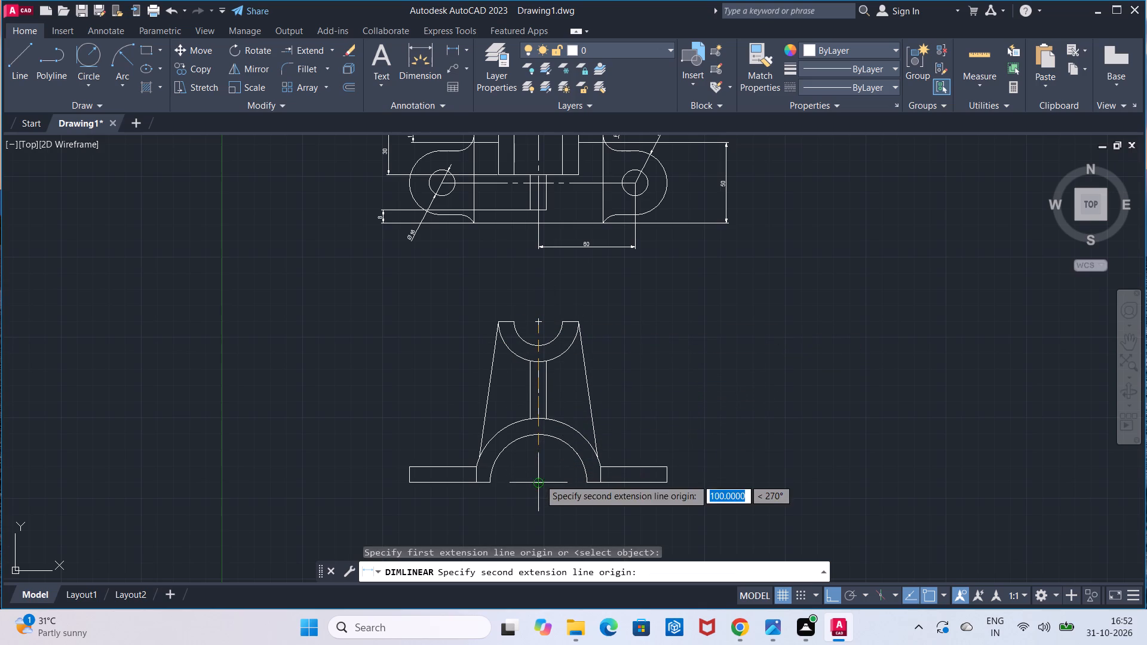
pyautogui.click(539, 479)
pyautogui.click(364, 457)
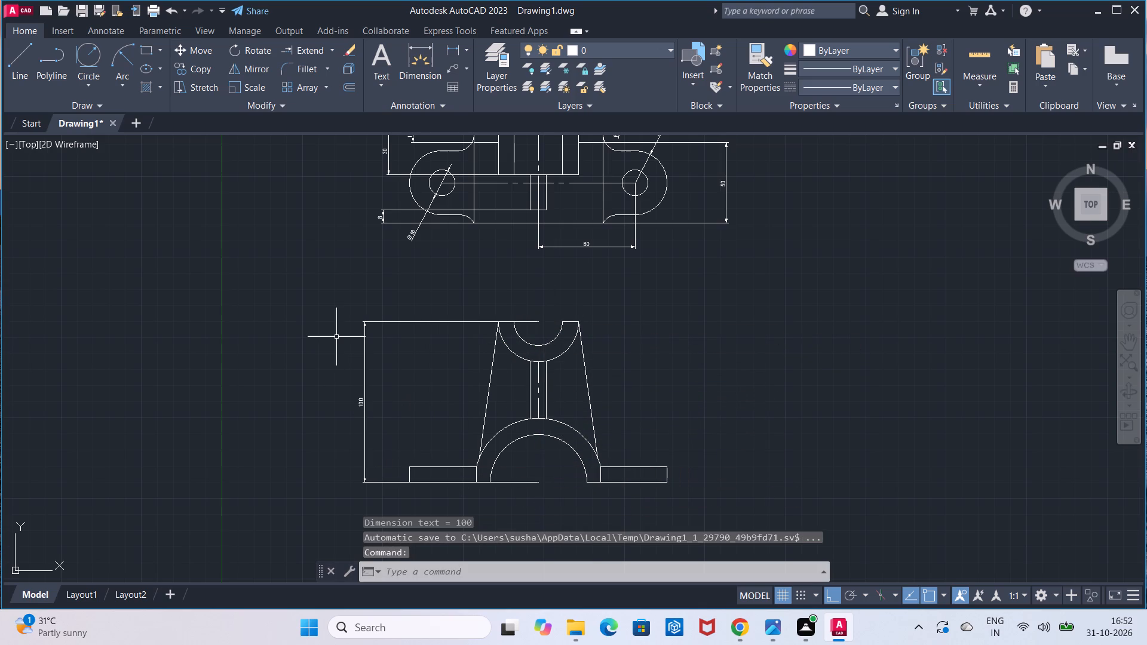
# Add a horizontal linear dimension across the front view's central web, placed within the web.
pyautogui.click(455, 52)
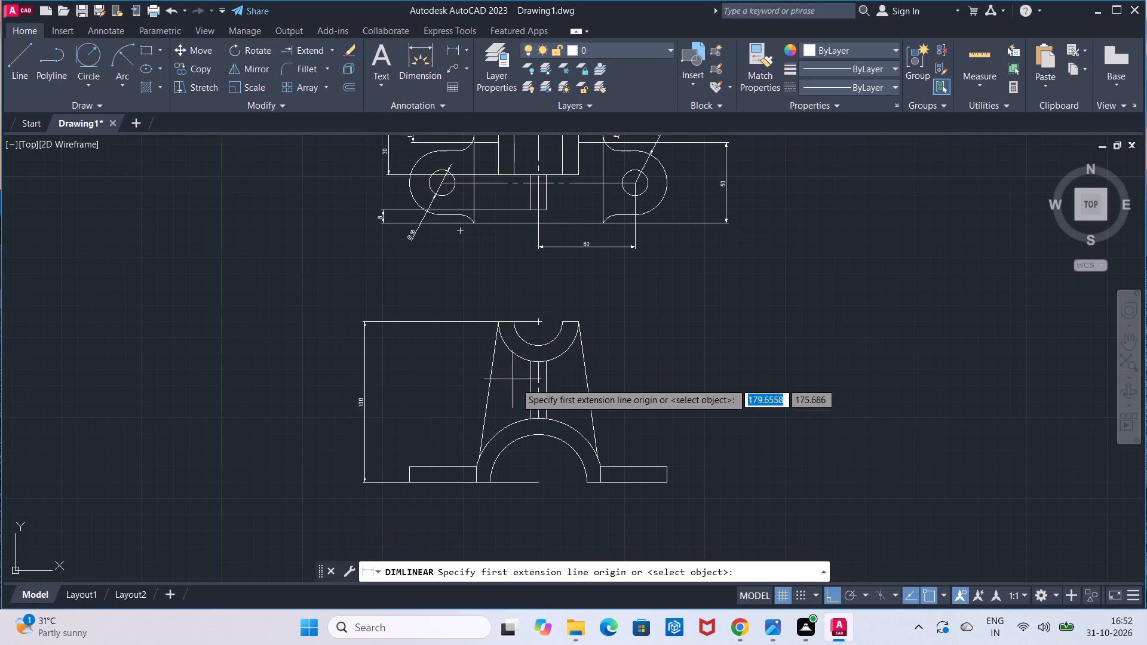
pyautogui.click(524, 394)
pyautogui.click(544, 391)
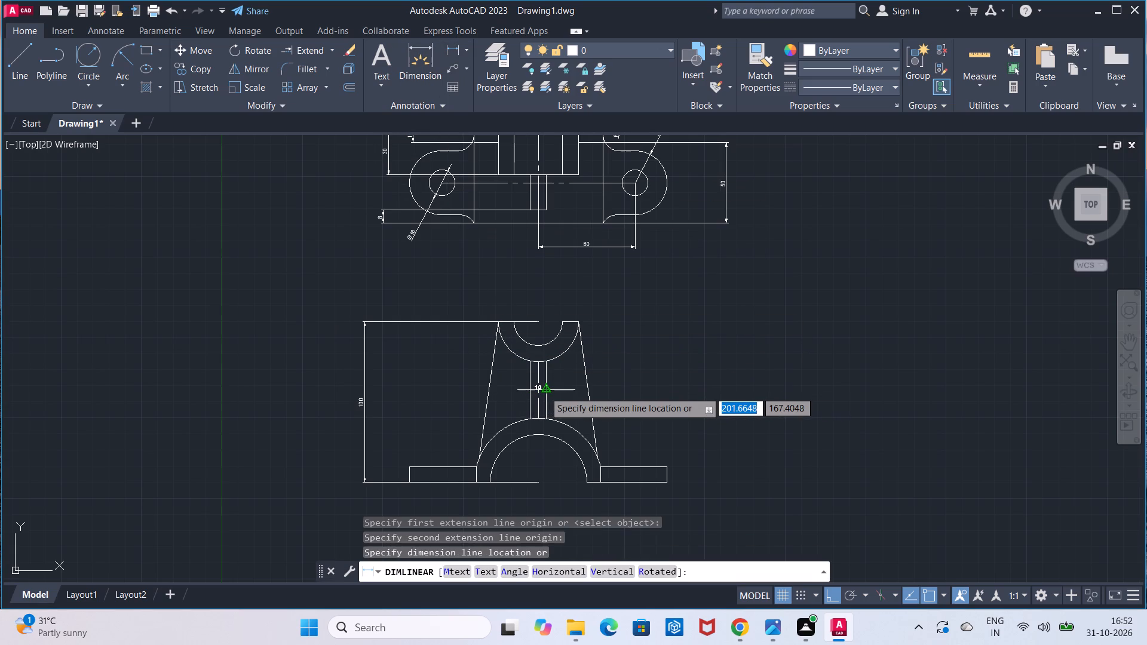
pyautogui.click(544, 385)
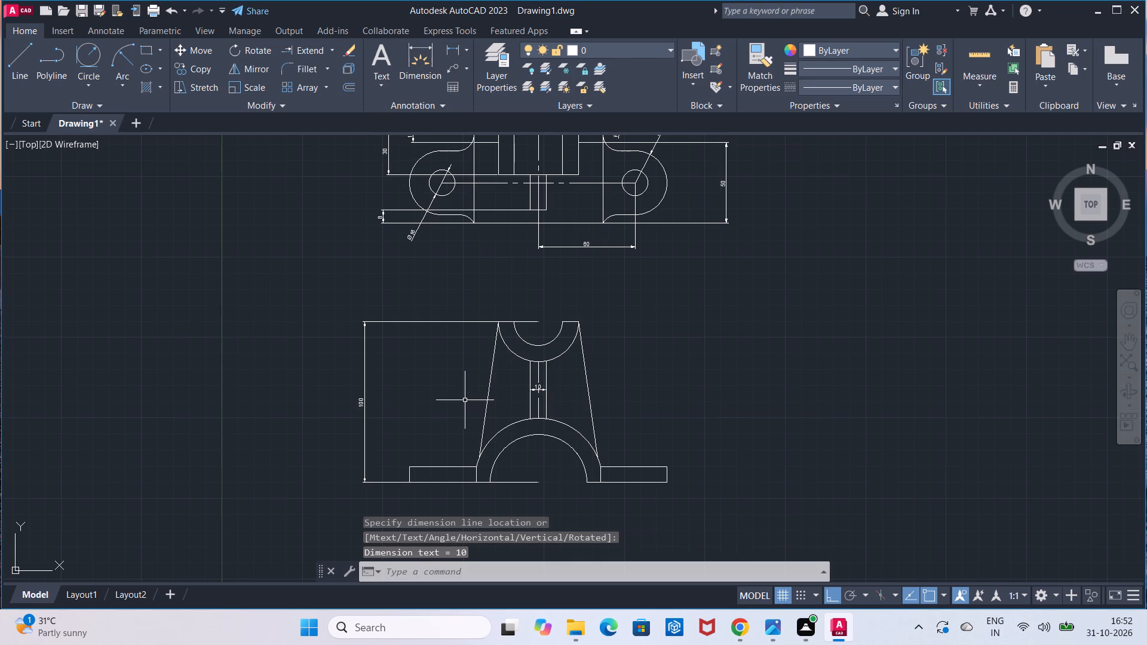
# Add a vertical linear dimension for the right base flange's thickness in the front view, placed just beyond its outer end.
pyautogui.click(452, 45)
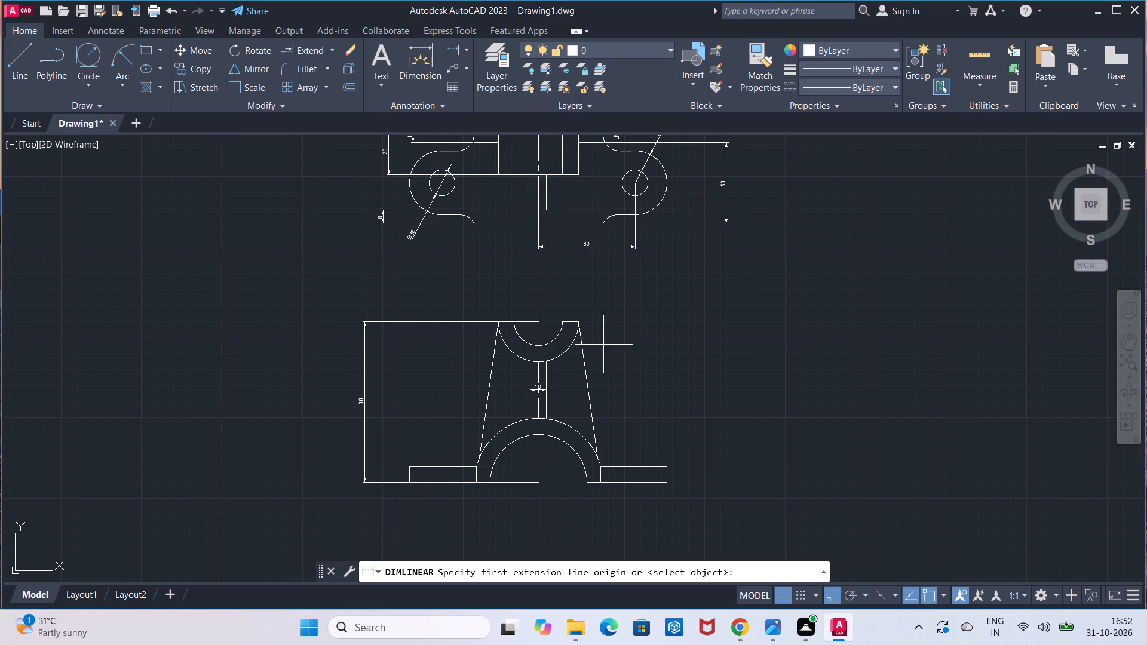
pyautogui.click(670, 465)
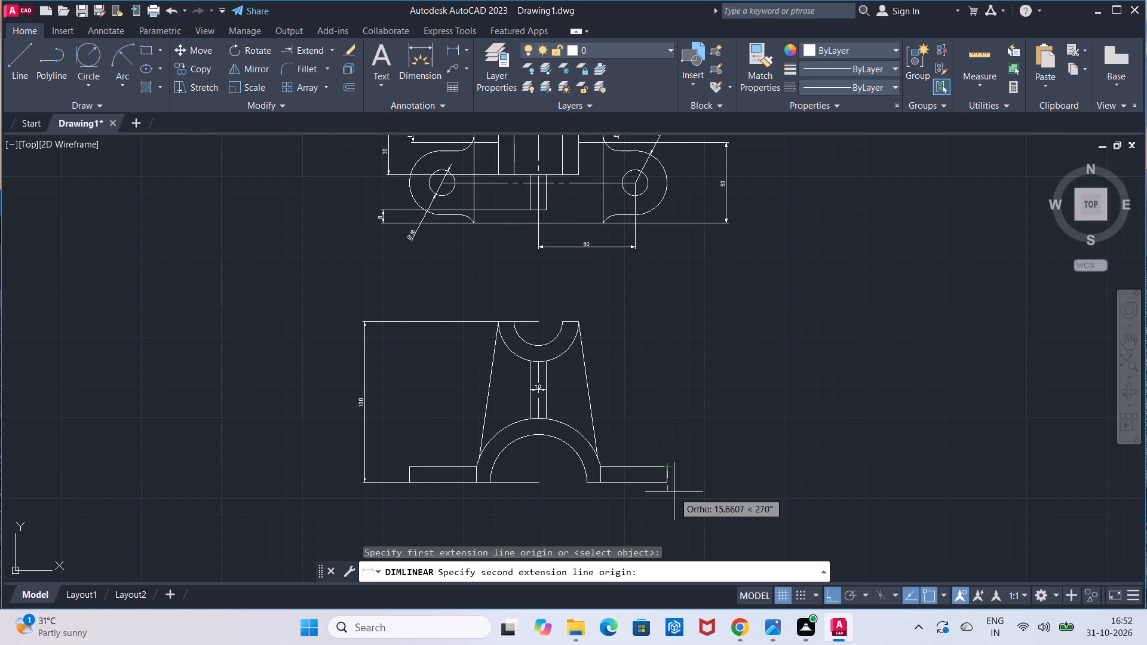
pyautogui.click(670, 485)
pyautogui.click(699, 482)
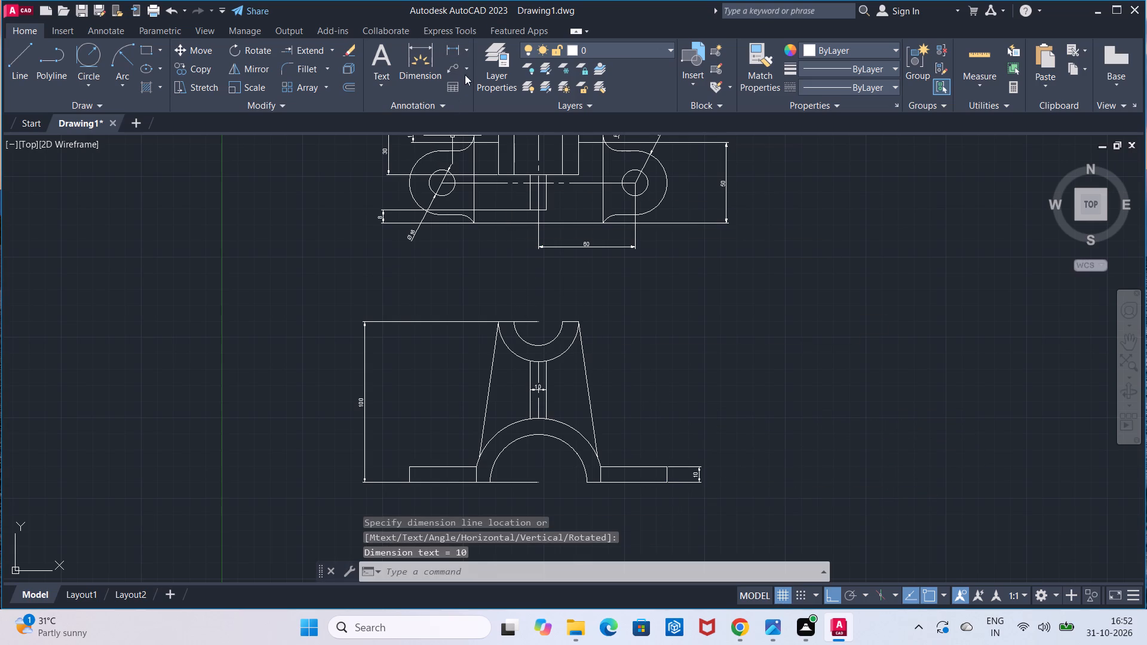
# Add radius dimensions to the outer and inner arcs of the front view's upper half-ring, both placed outside to its right.
pyautogui.click(470, 57)
pyautogui.click(461, 191)
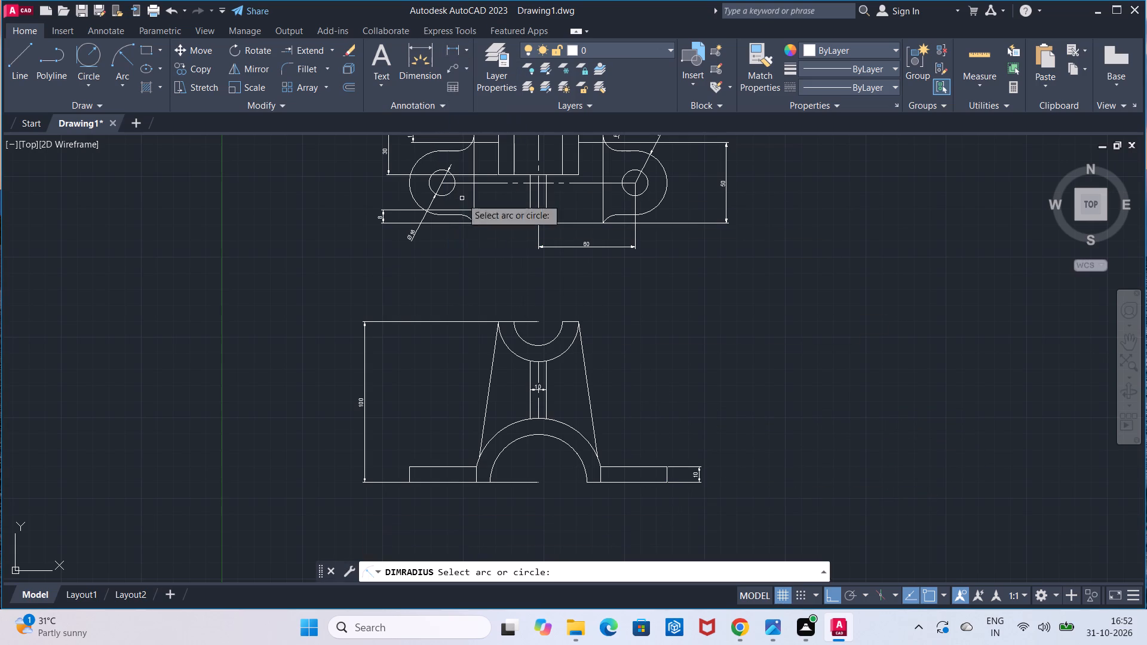
pyautogui.click(563, 352)
pyautogui.click(619, 365)
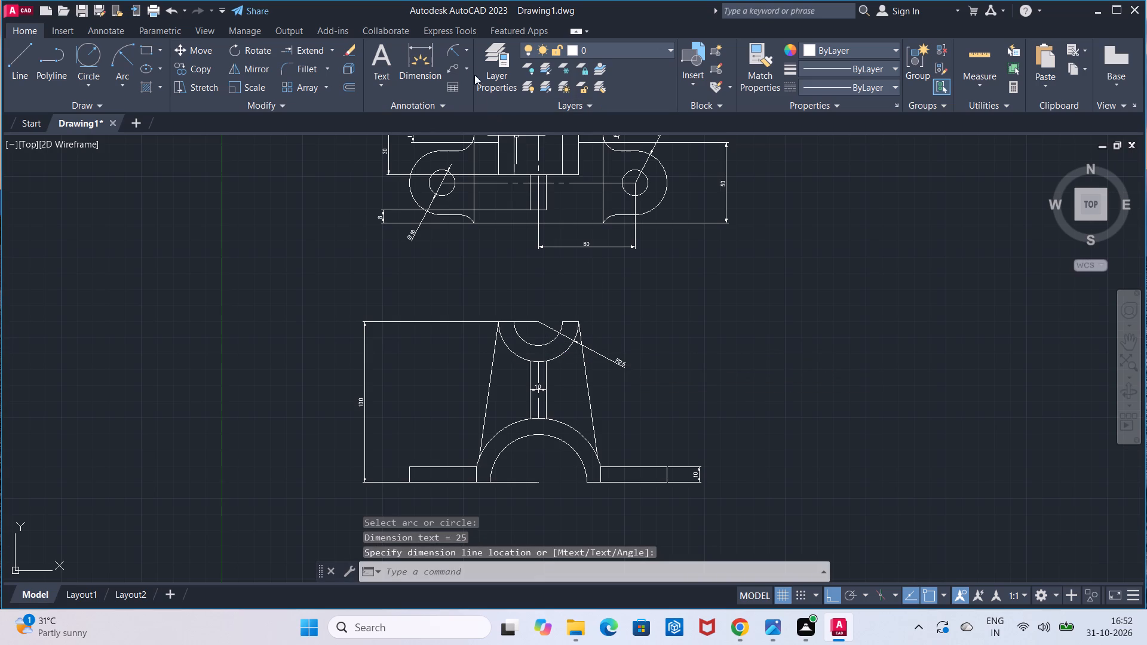
pyautogui.click(456, 52)
pyautogui.click(530, 346)
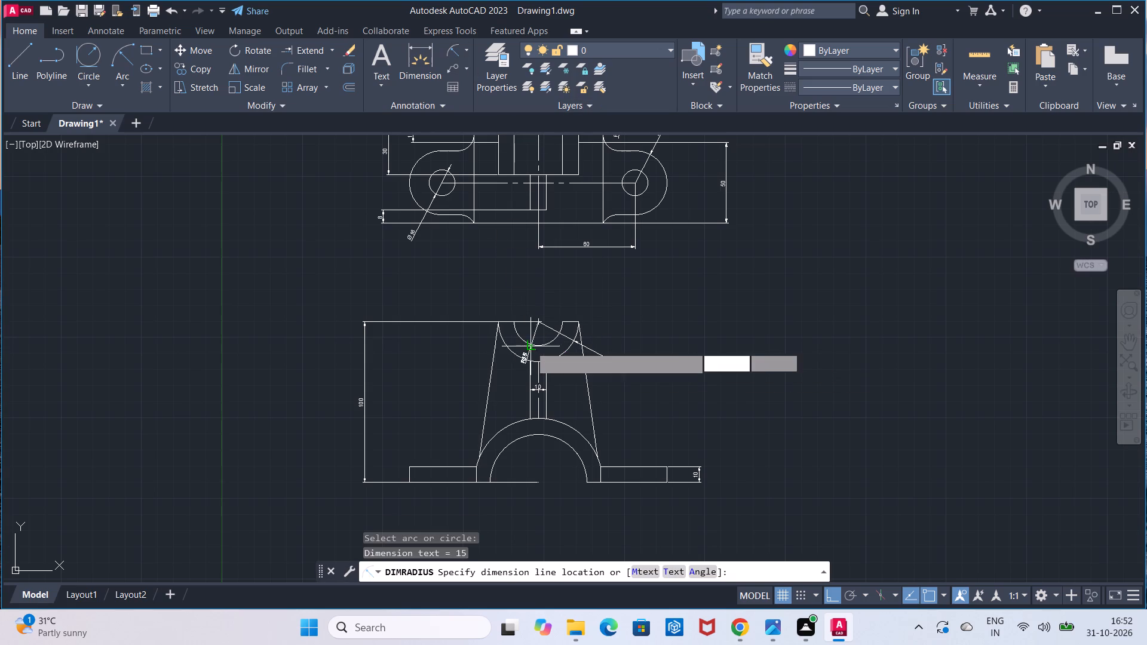
pyautogui.click(648, 353)
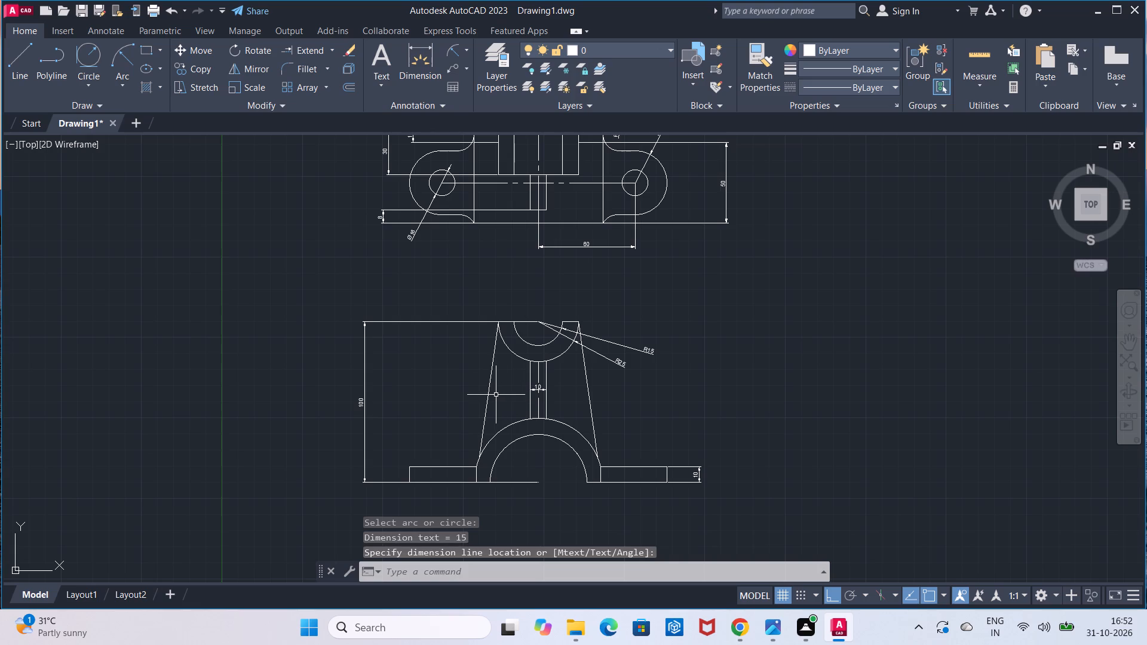
# Add a horizontal linear dimension across the front view's full base, between the flanges' outer ends, placed just below the base.
pyautogui.click(468, 54)
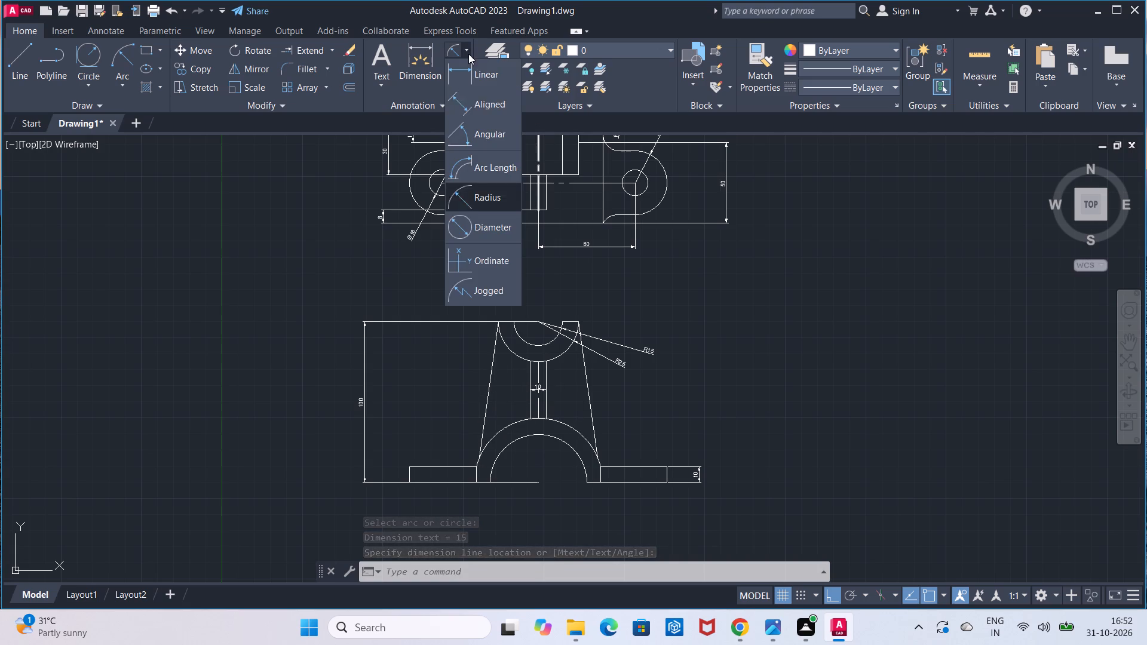
pyautogui.click(468, 78)
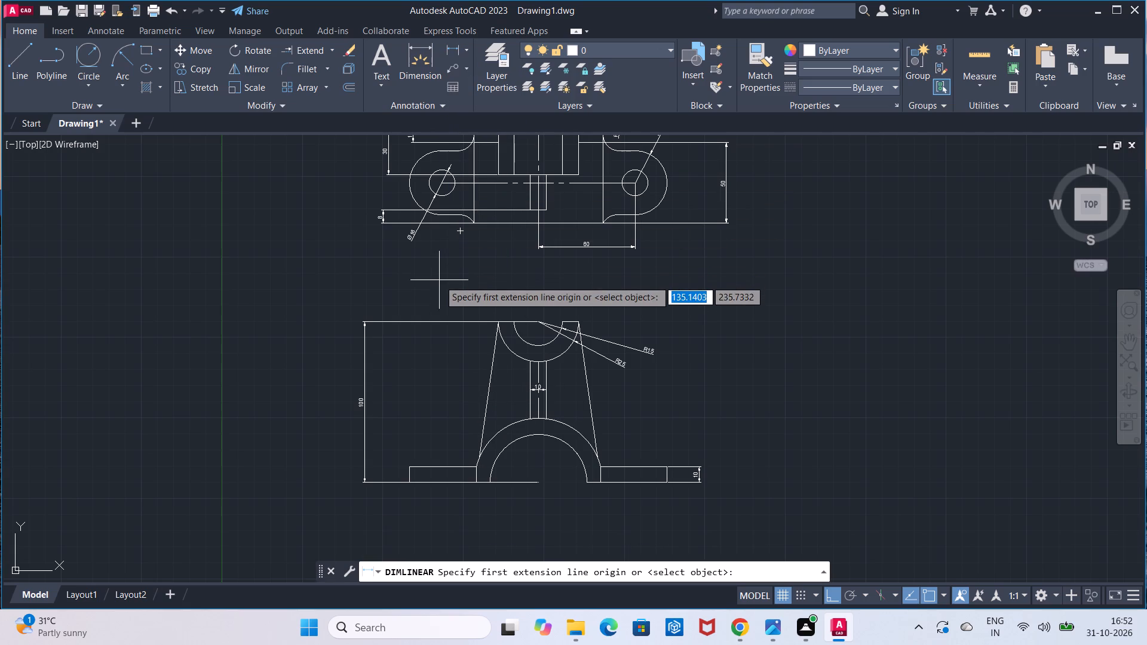
pyautogui.click(407, 484)
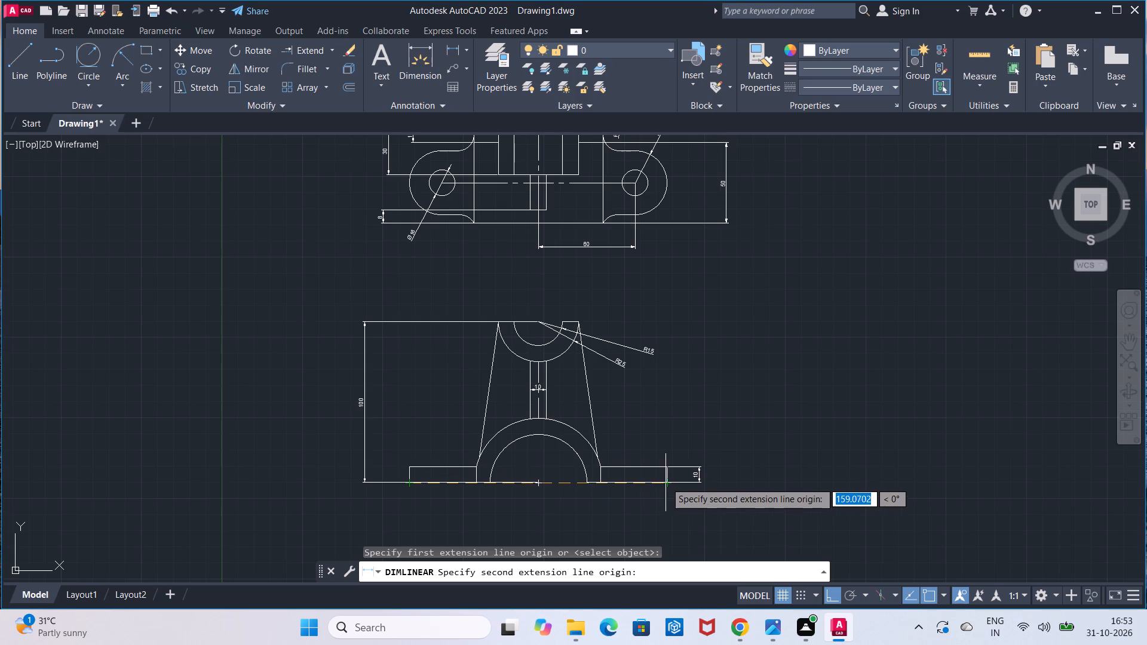
pyautogui.click(667, 481)
pyautogui.click(663, 505)
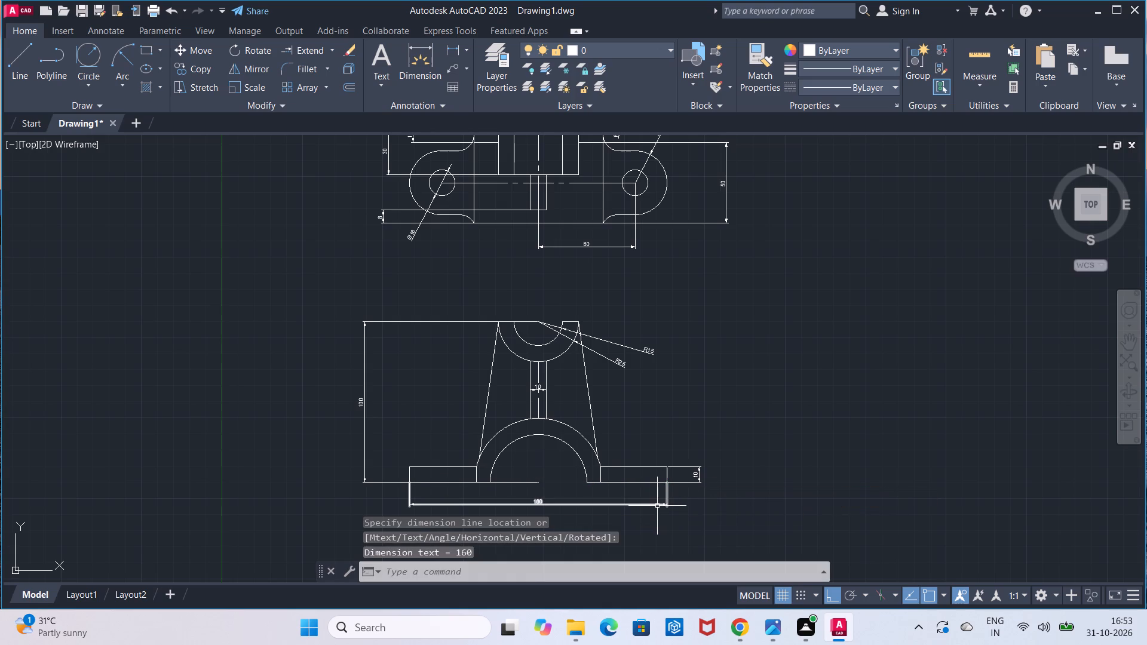
# Add radius dimensions to the outer and inner arcs of the front view's lower half-ring, both placed outside to its upper left.
pyautogui.click(461, 53)
pyautogui.click(464, 51)
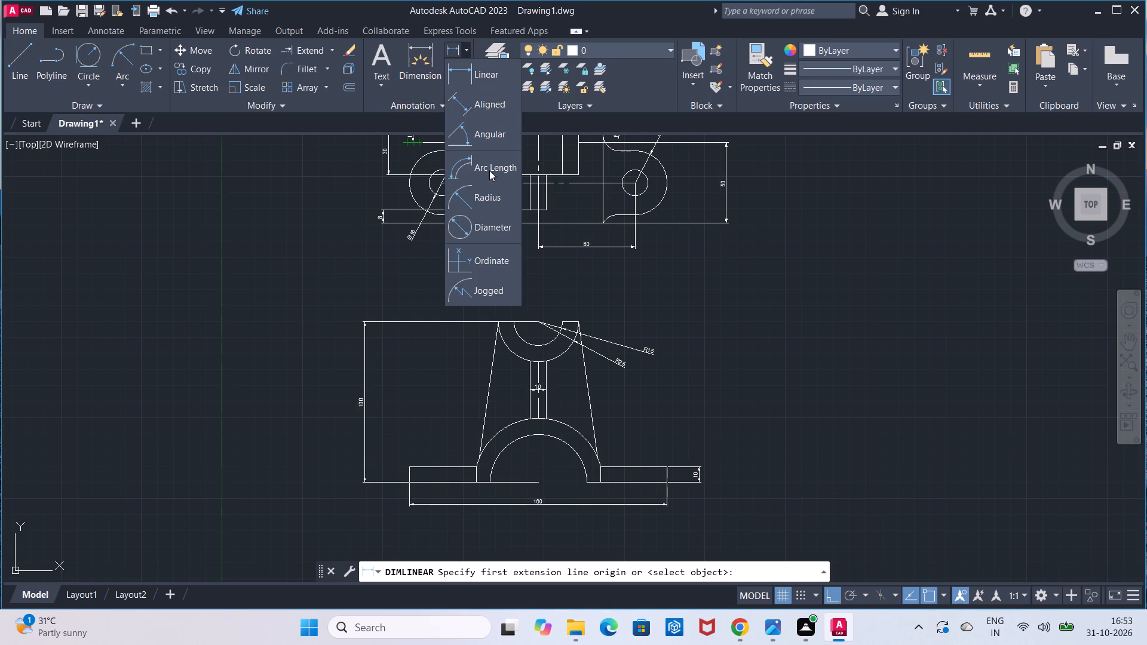
pyautogui.click(492, 190)
pyautogui.click(489, 441)
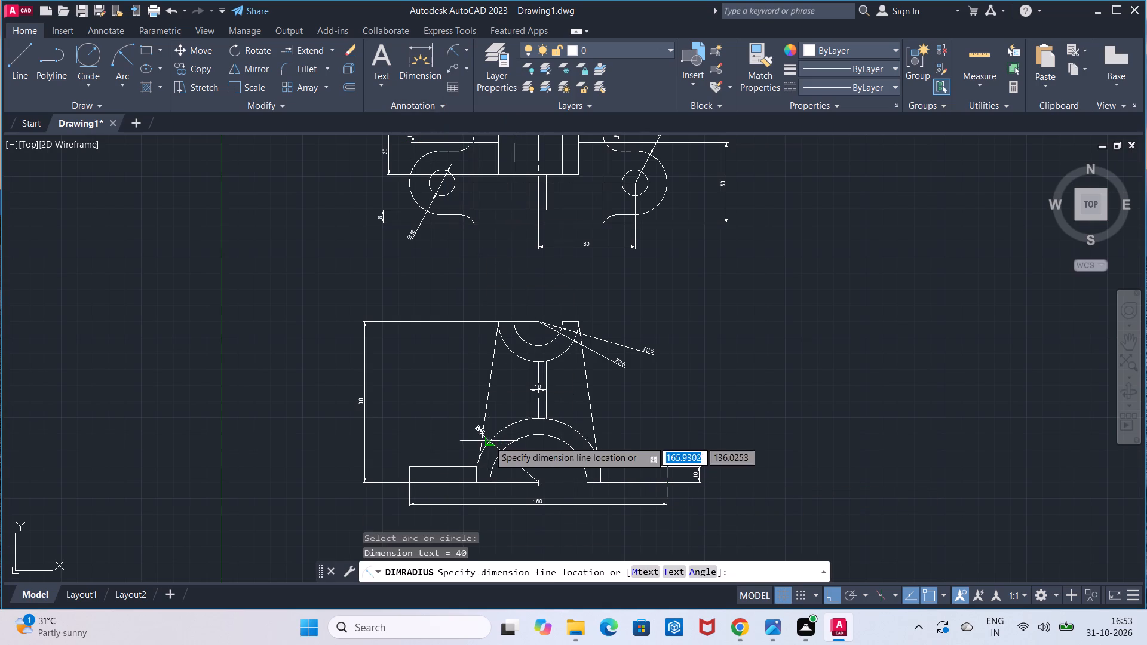
pyautogui.click(418, 395)
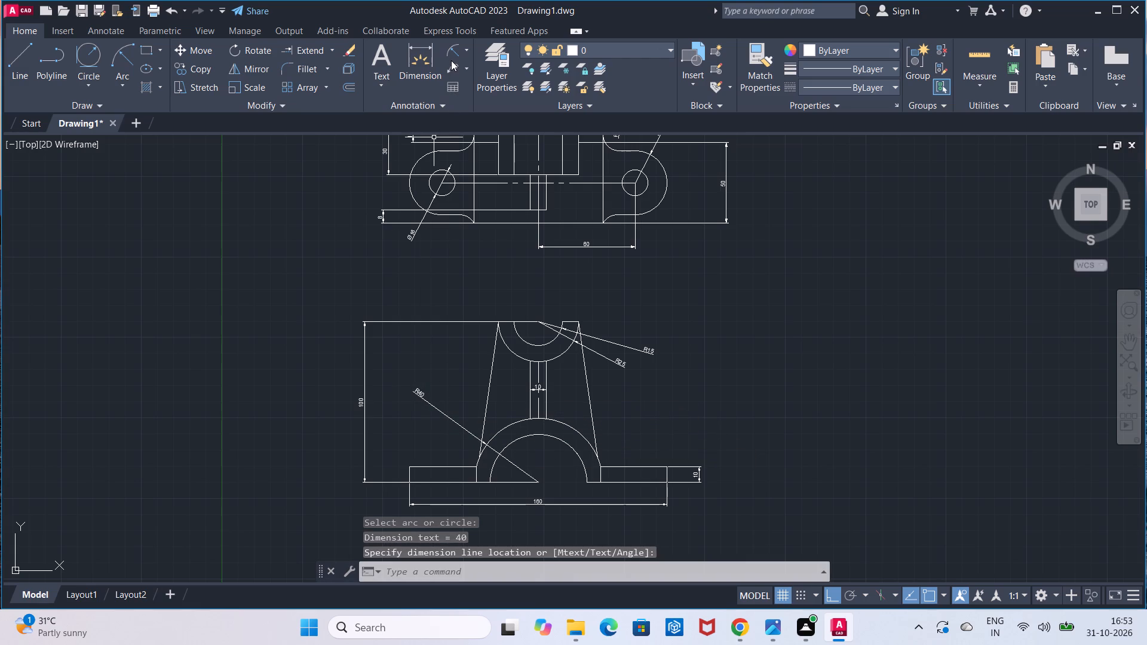
pyautogui.click(452, 56)
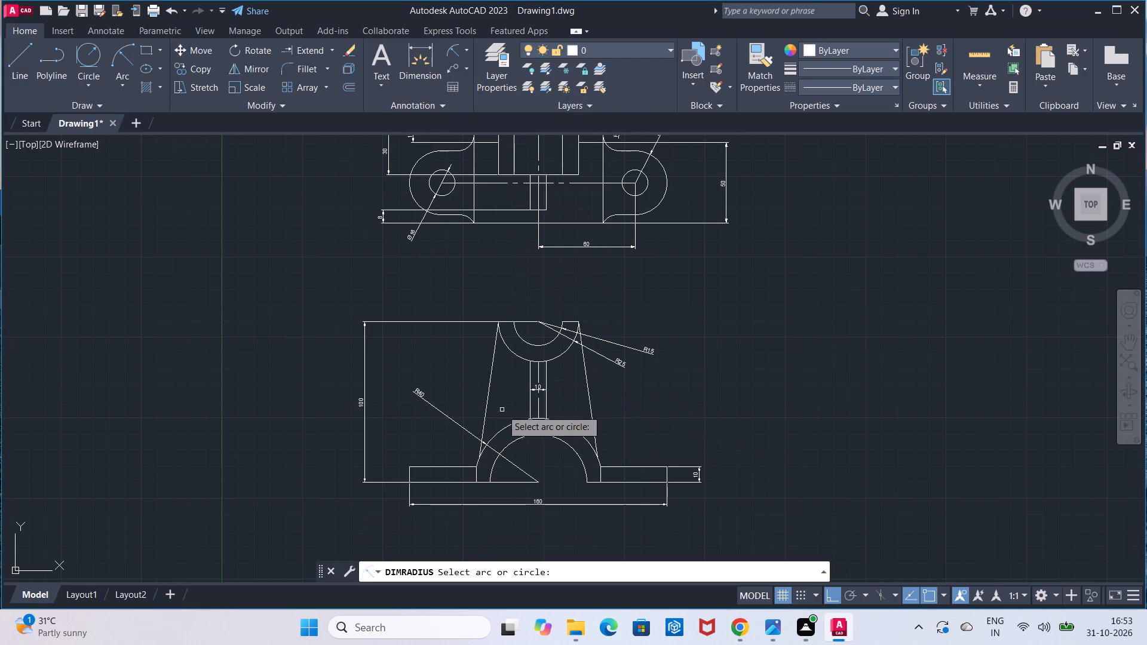
pyautogui.click(508, 446)
pyautogui.click(468, 385)
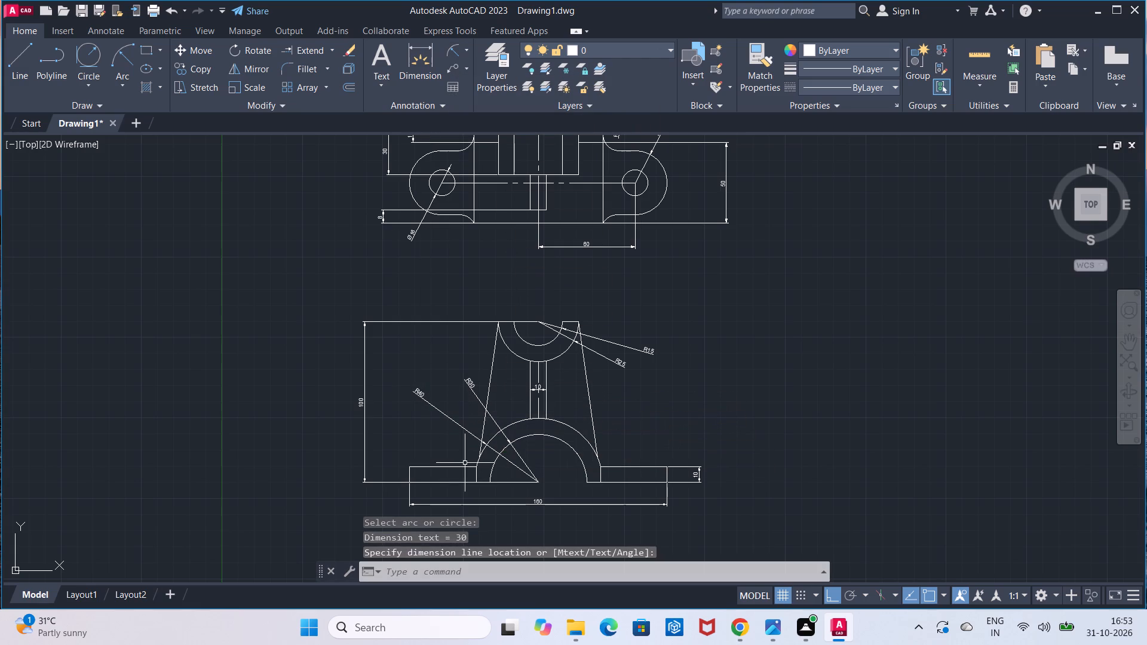
# Review the expanded command history for the dimension commands issued so far.
pyautogui.click(450, 579)
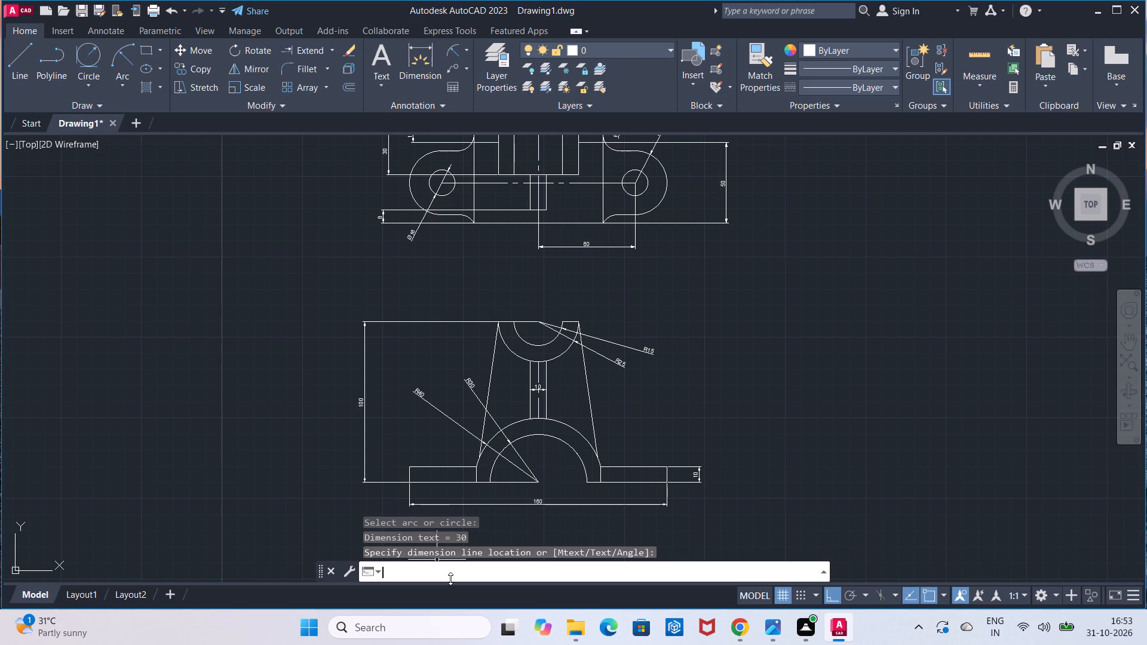
pyautogui.press('F2')
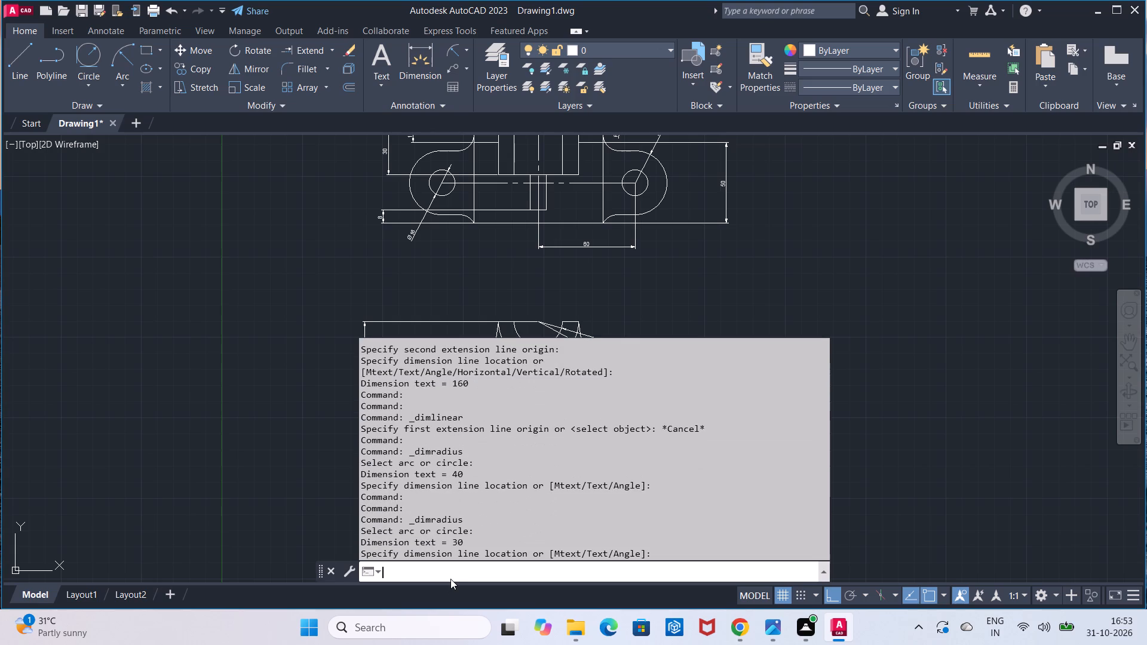
pyautogui.scroll(2, 470, 532)
pyautogui.scroll(-1, 470, 532)
pyautogui.scroll(2, 470, 532)
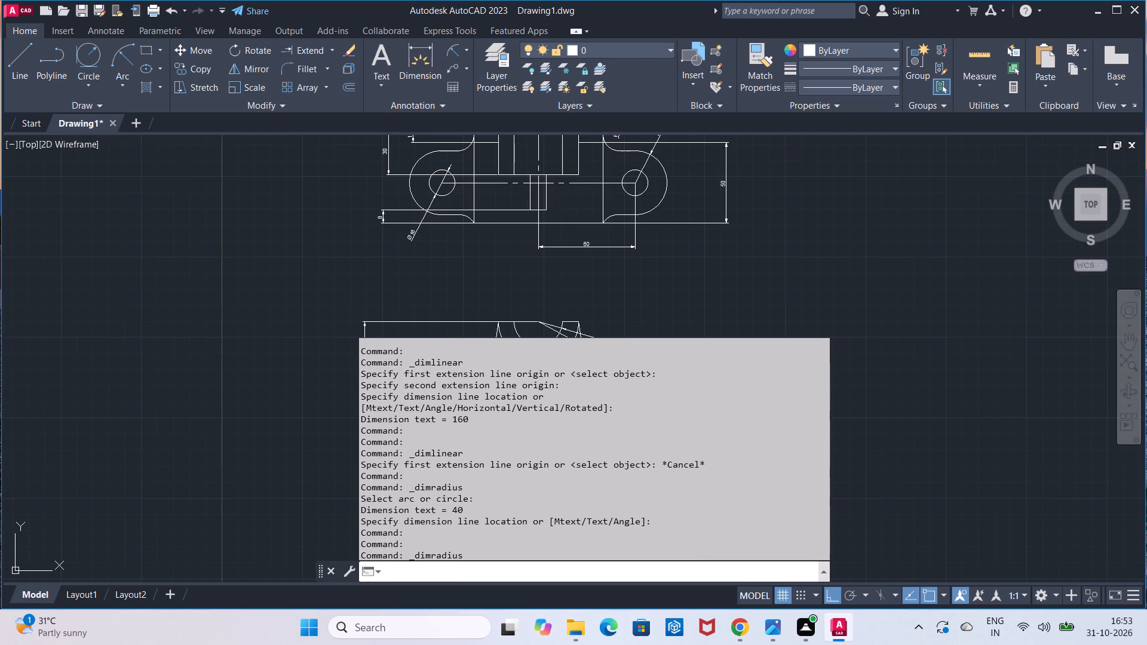
pyautogui.scroll(13, 470, 532)
pyautogui.scroll(-1, 470, 532)
pyautogui.scroll(5, 470, 532)
pyautogui.scroll(-1, 470, 532)
pyautogui.scroll(8, 470, 532)
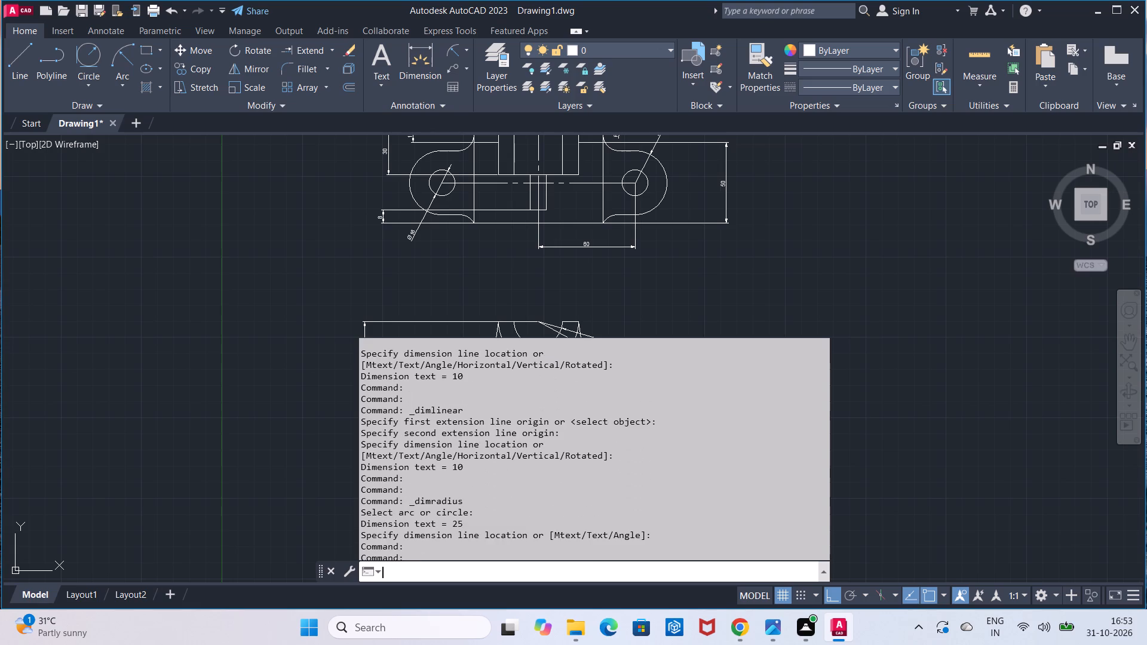
pyautogui.scroll(15, 470, 532)
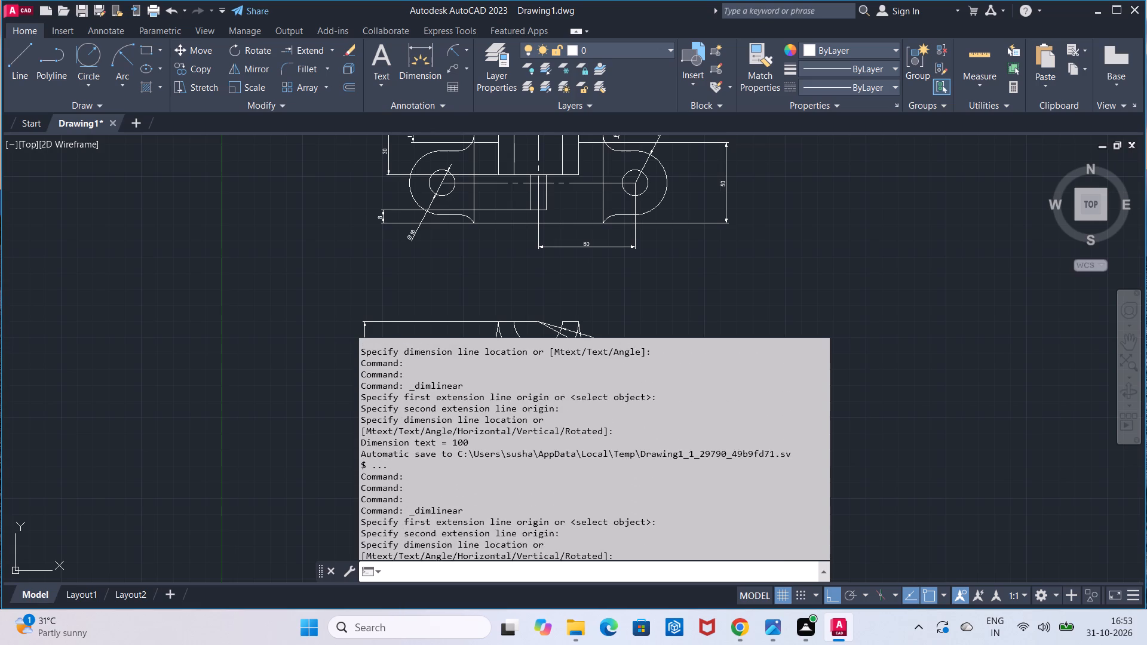
pyautogui.scroll(14, 470, 532)
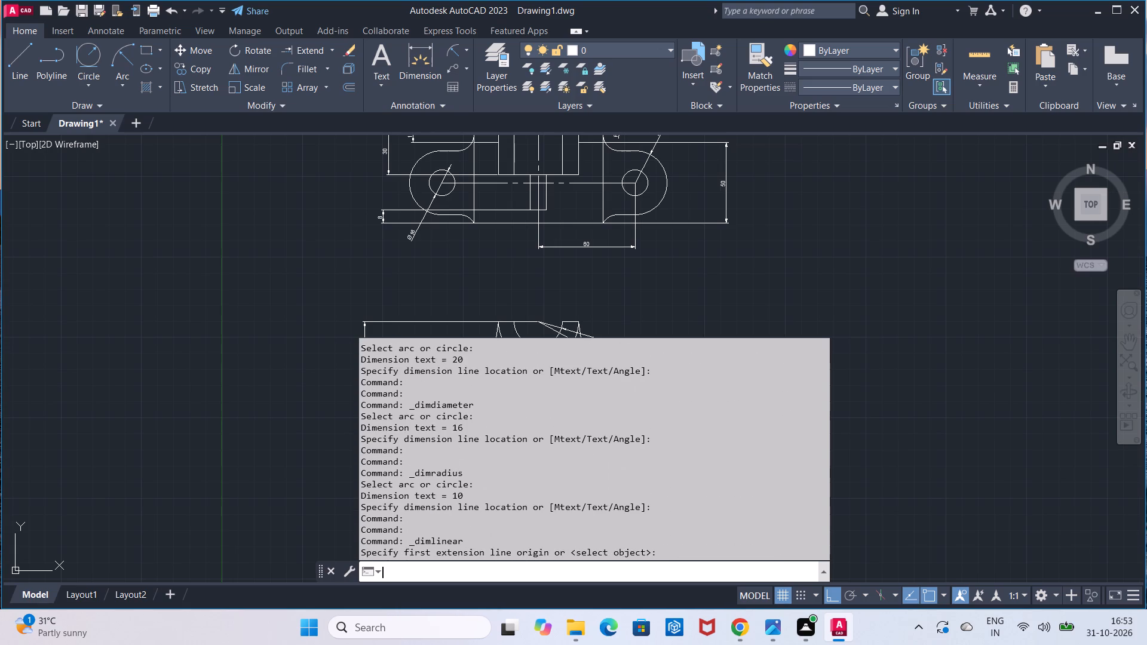
pyautogui.scroll(13, 470, 532)
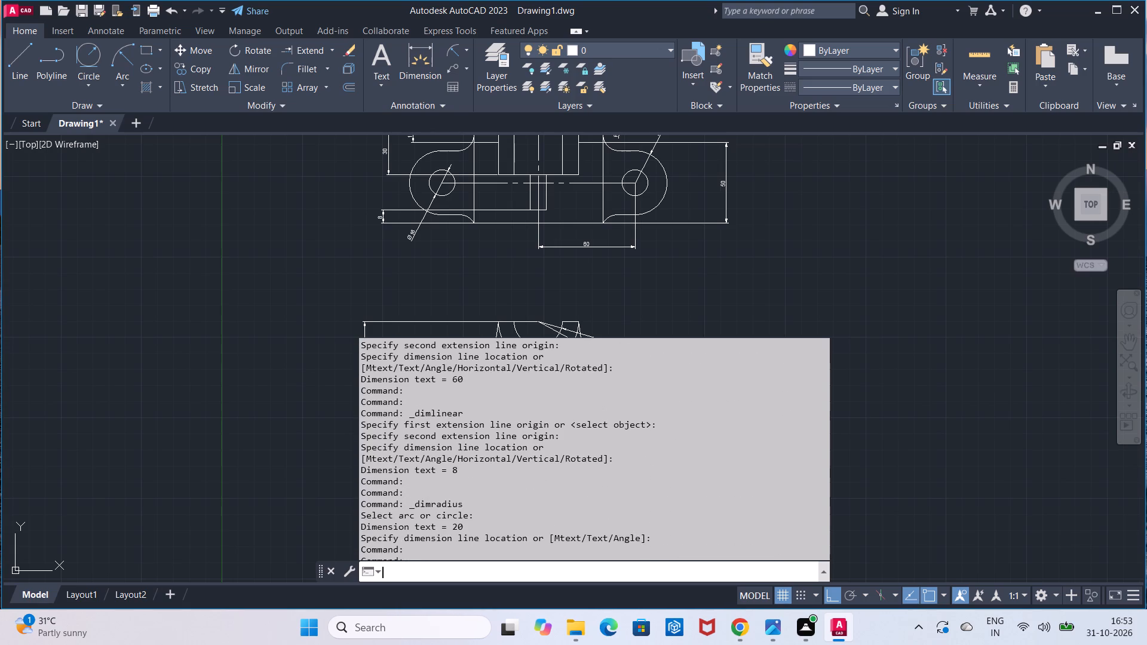
pyautogui.scroll(8, 470, 532)
pyautogui.scroll(-1, 470, 532)
pyautogui.scroll(3, 470, 532)
pyautogui.scroll(-1, 470, 532)
pyautogui.scroll(1, 470, 532)
pyautogui.scroll(-1, 470, 532)
pyautogui.scroll(1, 470, 532)
pyautogui.scroll(-1, 470, 532)
pyautogui.scroll(3, 470, 532)
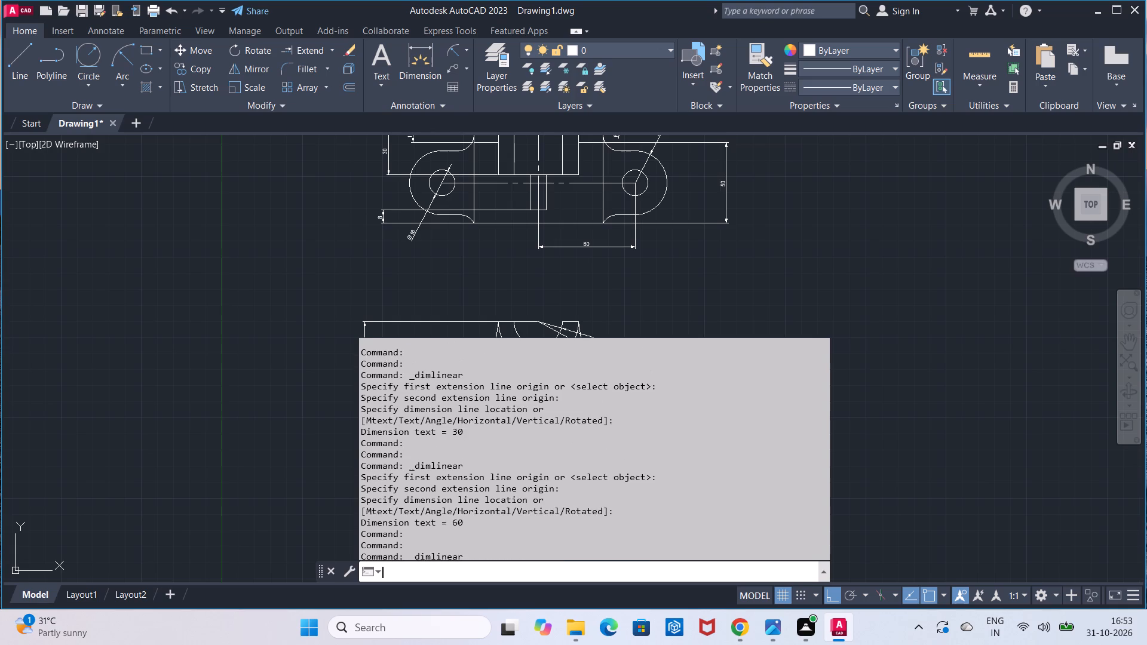
pyautogui.scroll(12, 470, 532)
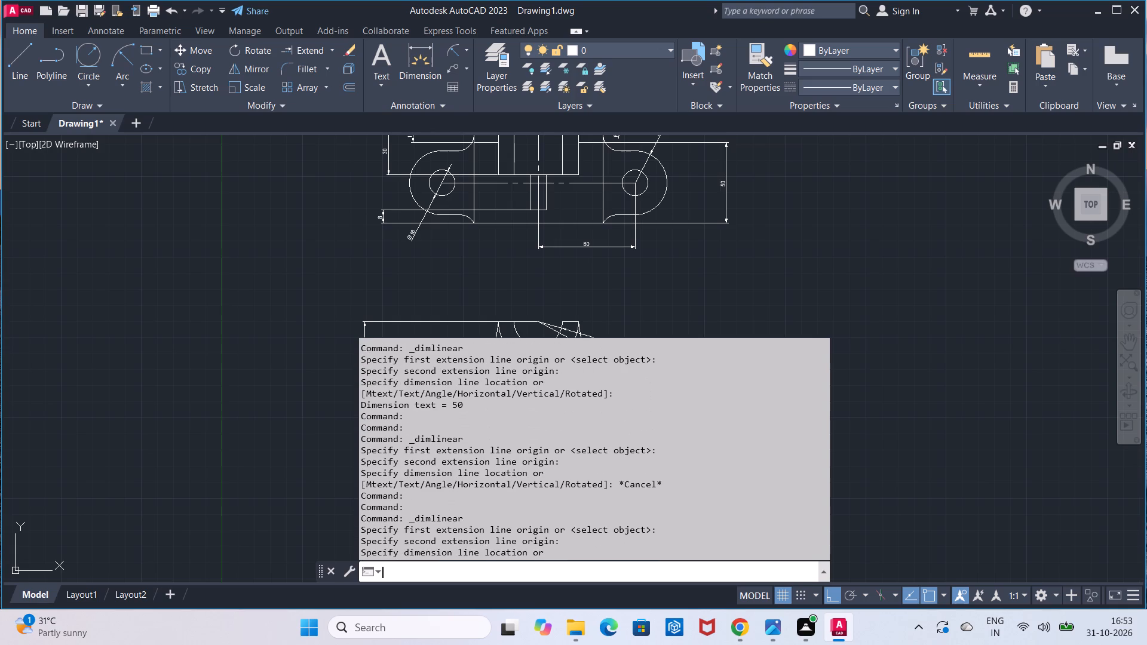
pyautogui.press('F2')
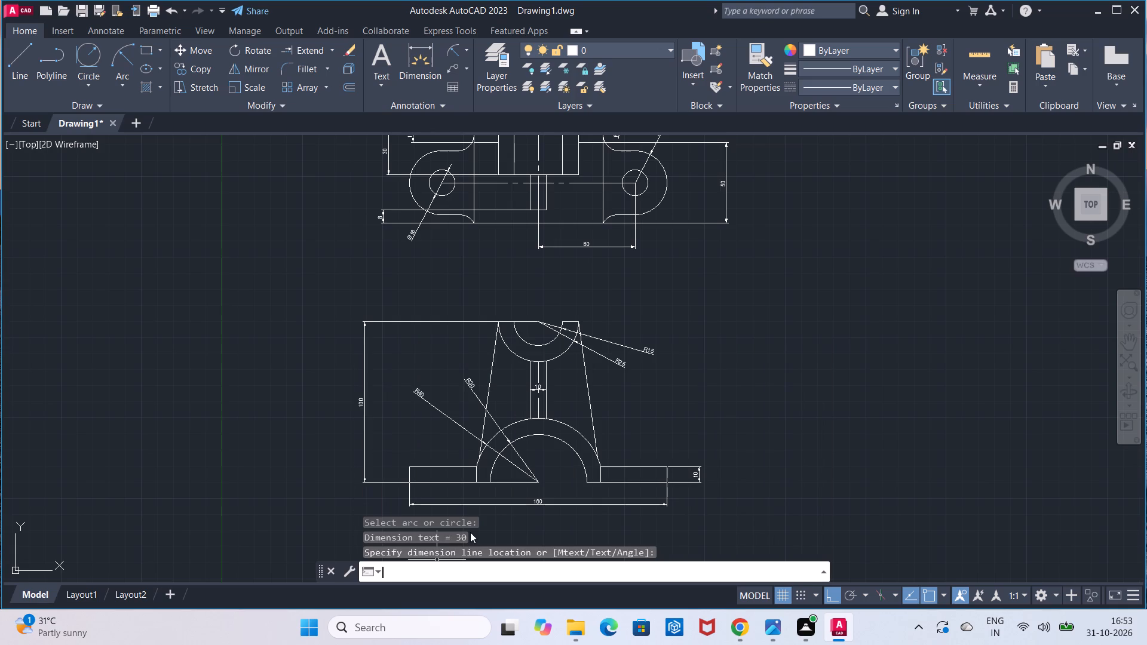
# Set the drawing units' length precision to 0, with no decimal places.
pyautogui.click(435, 575)
pyautogui.write('unit')
pyautogui.click(402, 490)
pyautogui.click(504, 237)
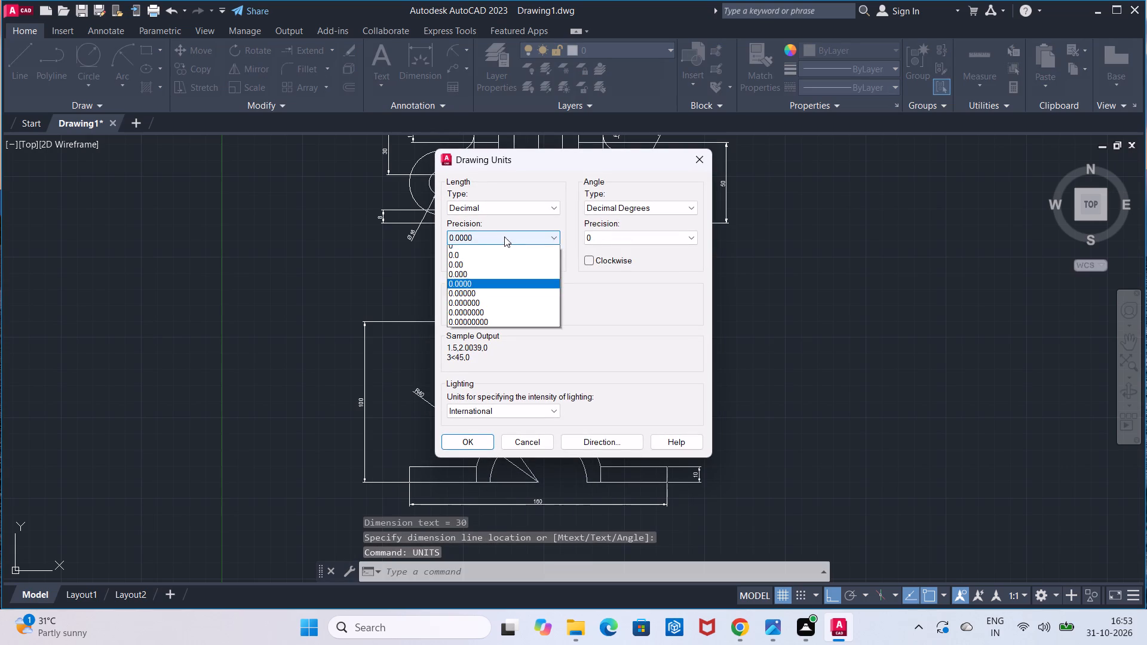
pyautogui.click(504, 249)
pyautogui.click(487, 437)
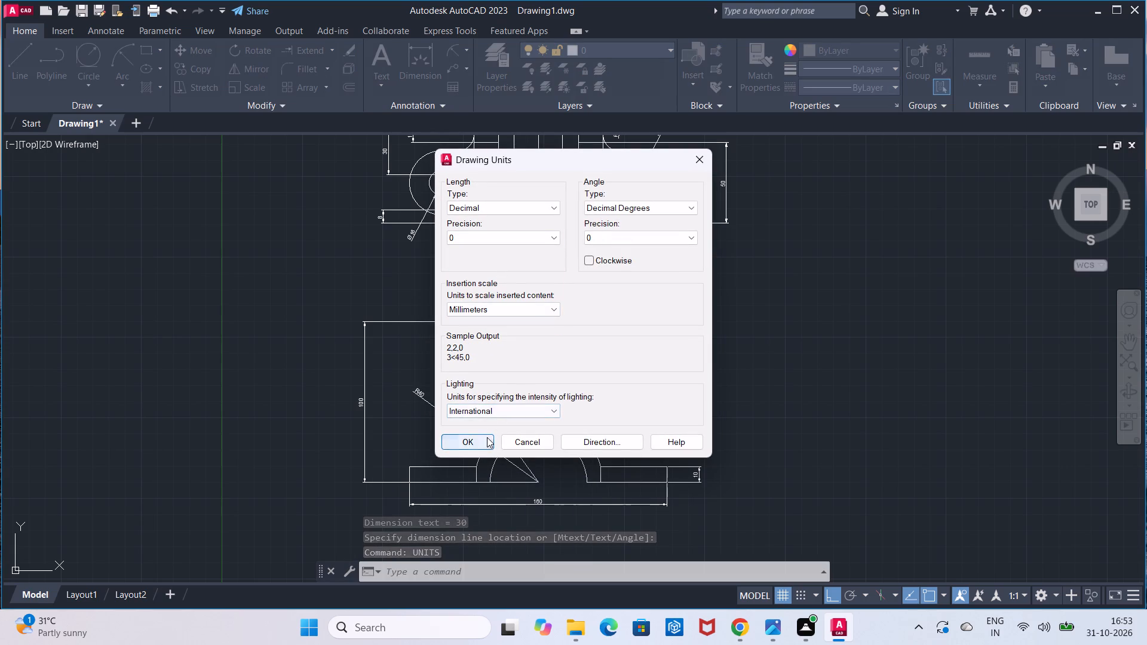
# Modify the ISO-25 dimension style's text to a height of 6 with ISO standard alignment.
pyautogui.click(431, 569)
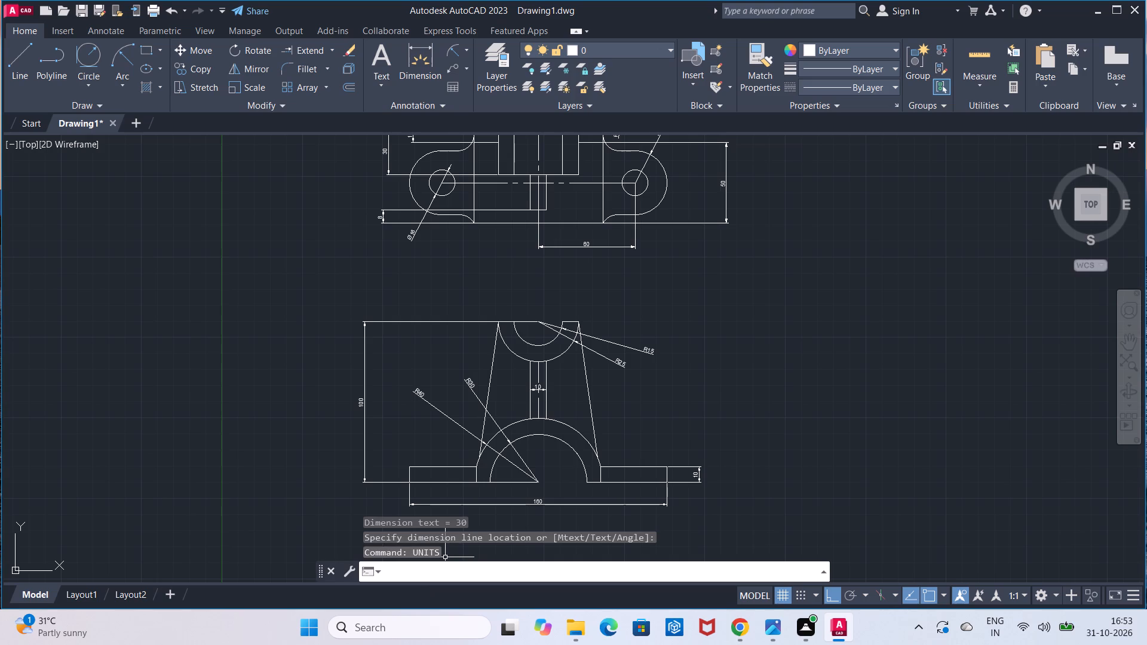
pyautogui.press('d')
pyautogui.press('Return')
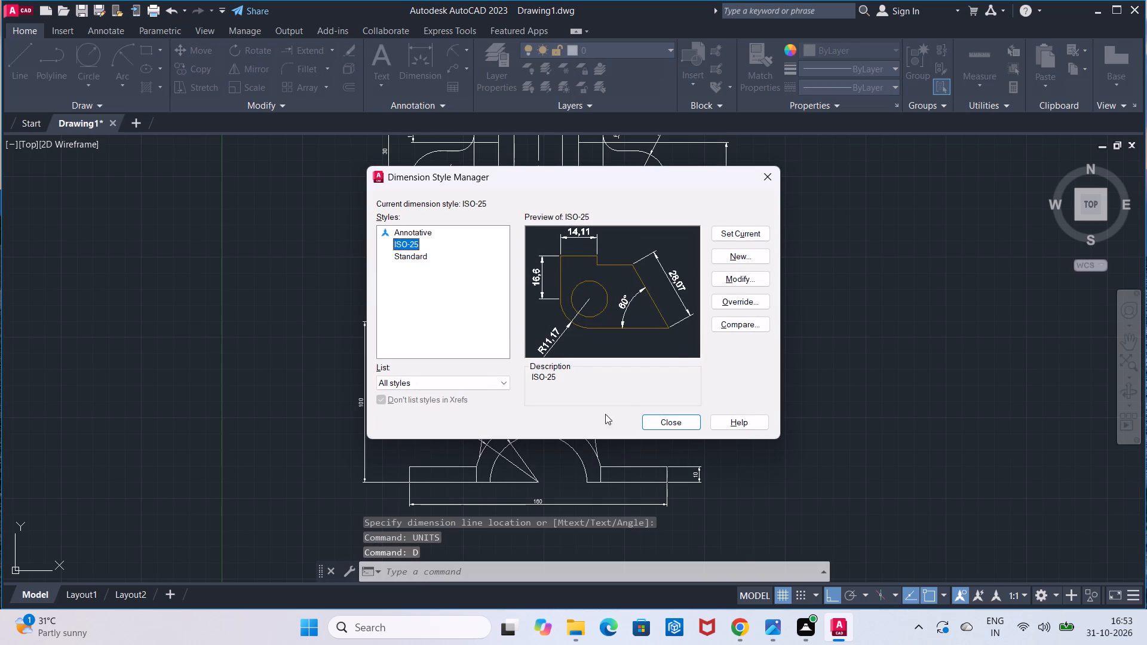
pyautogui.click(729, 286)
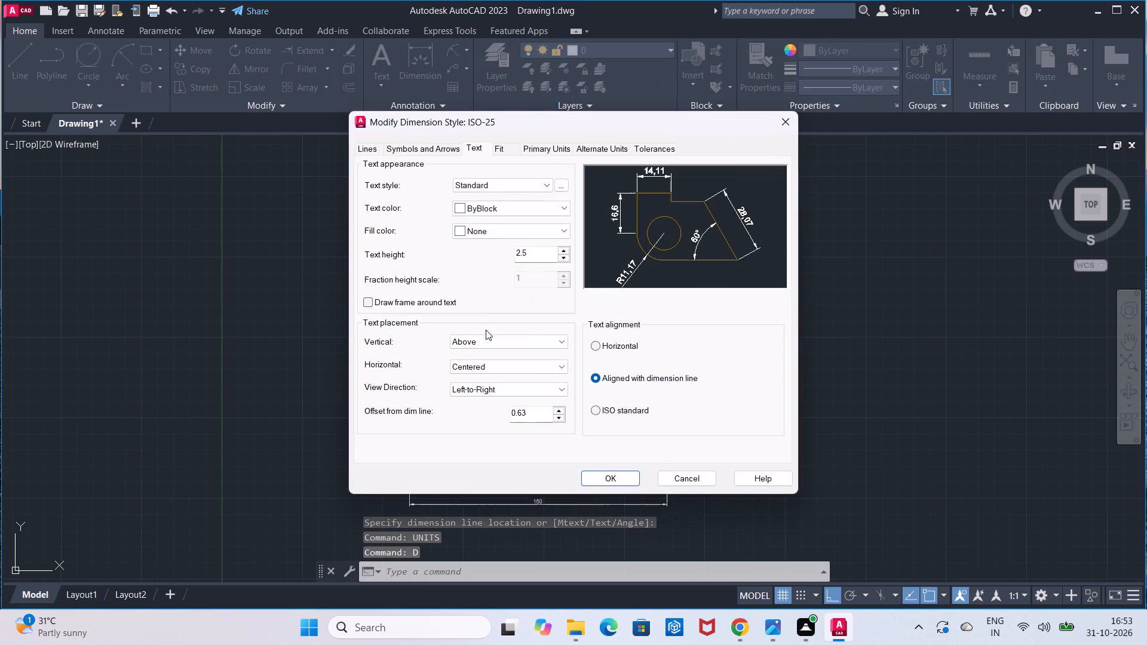
pyautogui.click(528, 249)
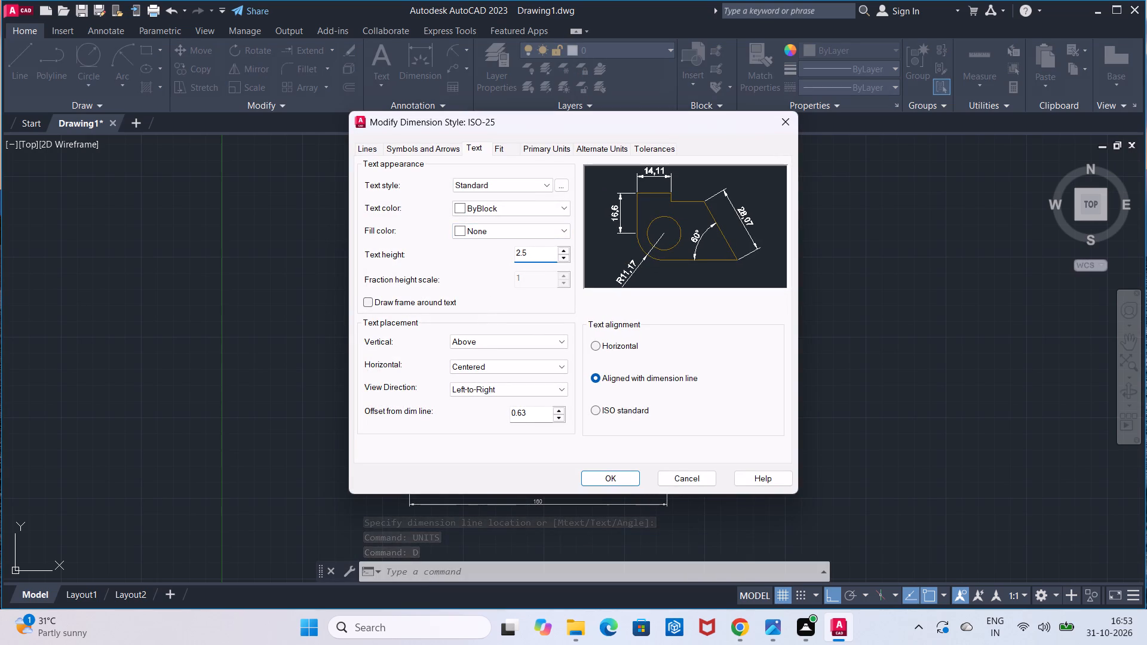
pyautogui.press('BackSpace')
pyautogui.press('BackSpace')
pyautogui.press('BackSpace')
pyautogui.press('BackSpace')
pyautogui.press('6')
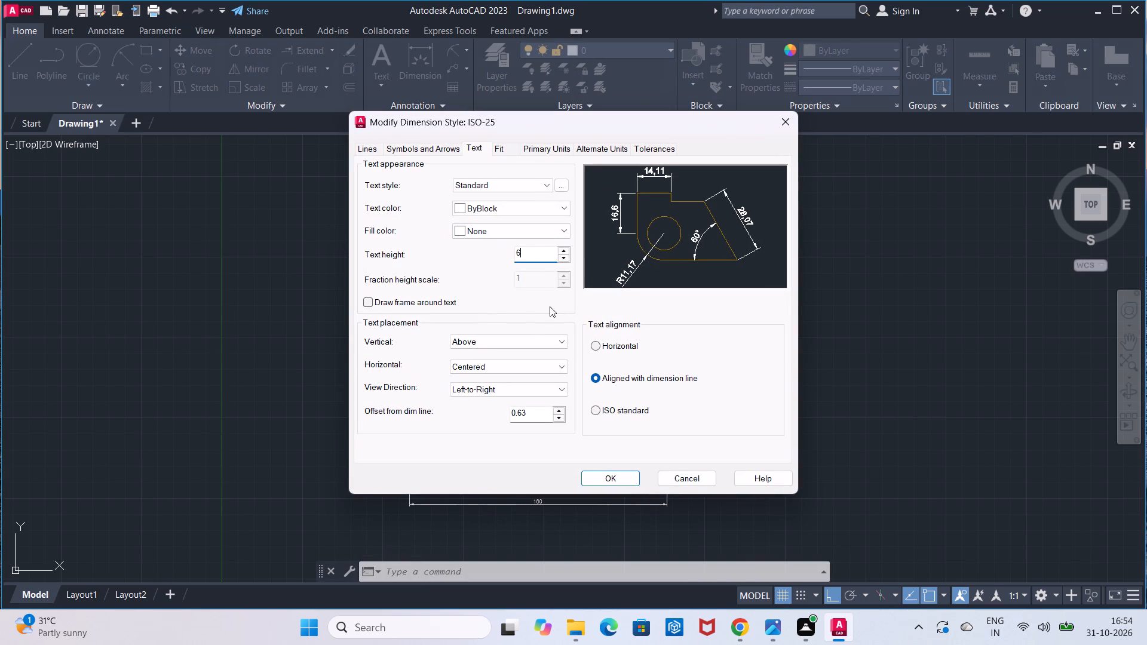
pyautogui.click(607, 411)
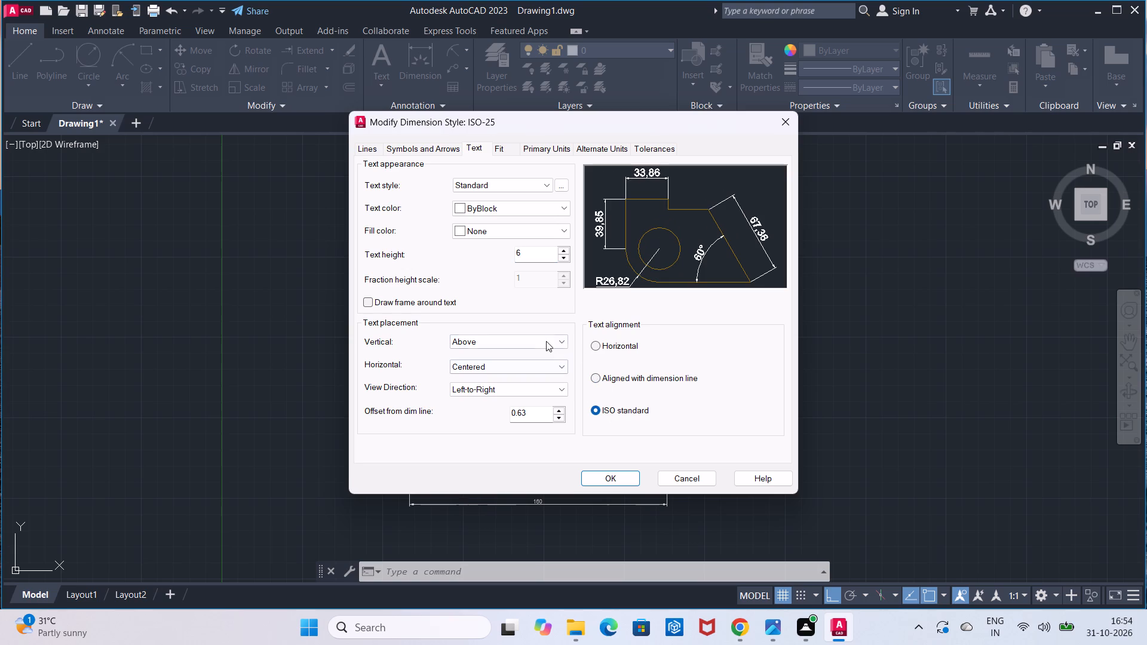
# Set the ISO-25 style's linear dimension precision to 0, apply the changes and set the style current.
pyautogui.click(539, 154)
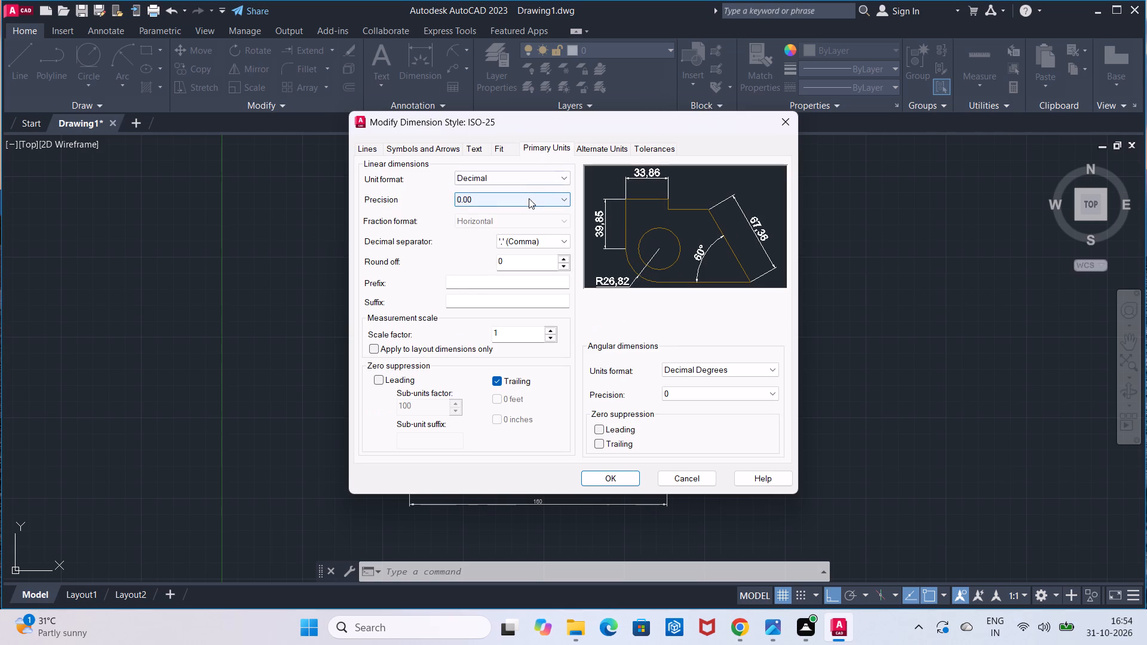
pyautogui.click(529, 198)
pyautogui.click(527, 211)
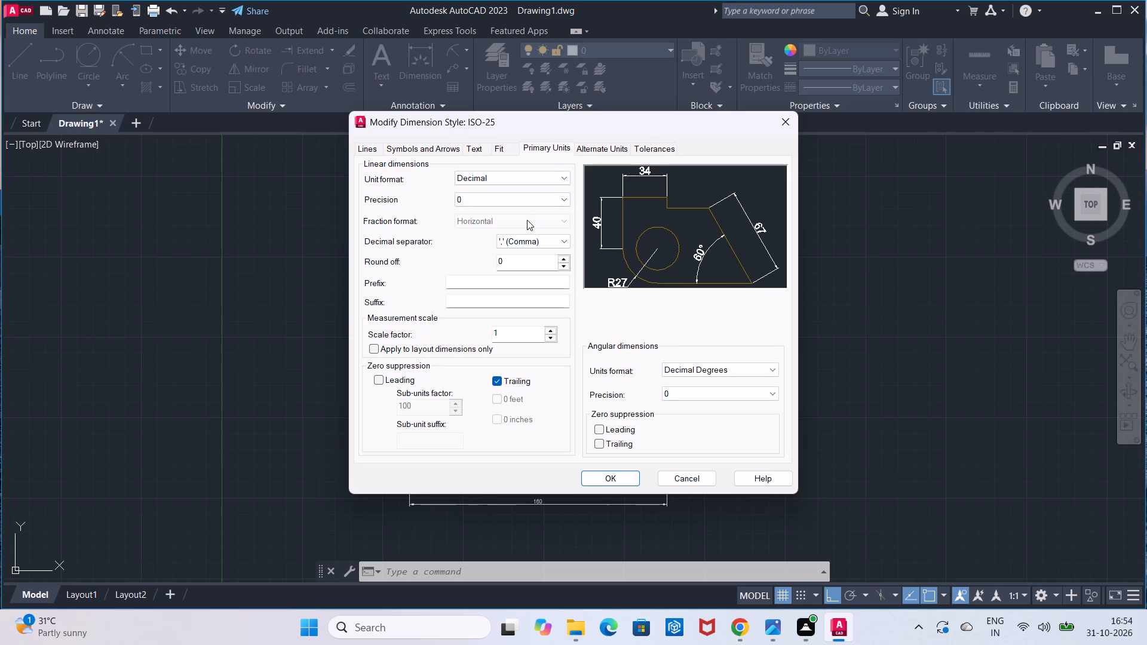
pyautogui.click(618, 475)
pyautogui.click(714, 227)
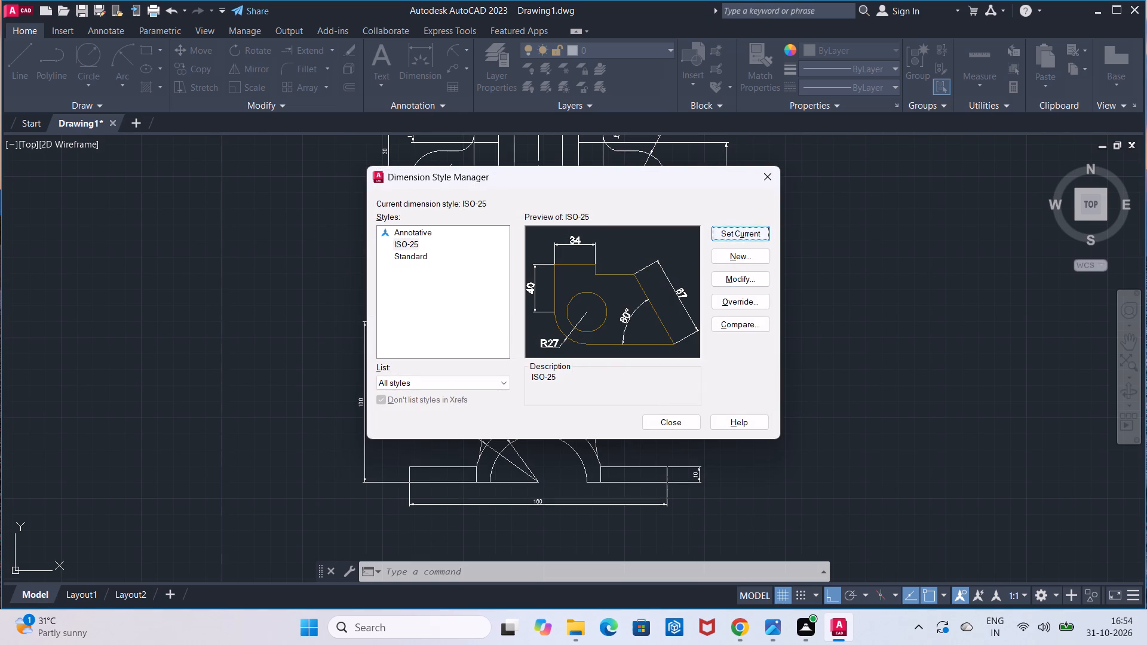
pyautogui.click(652, 428)
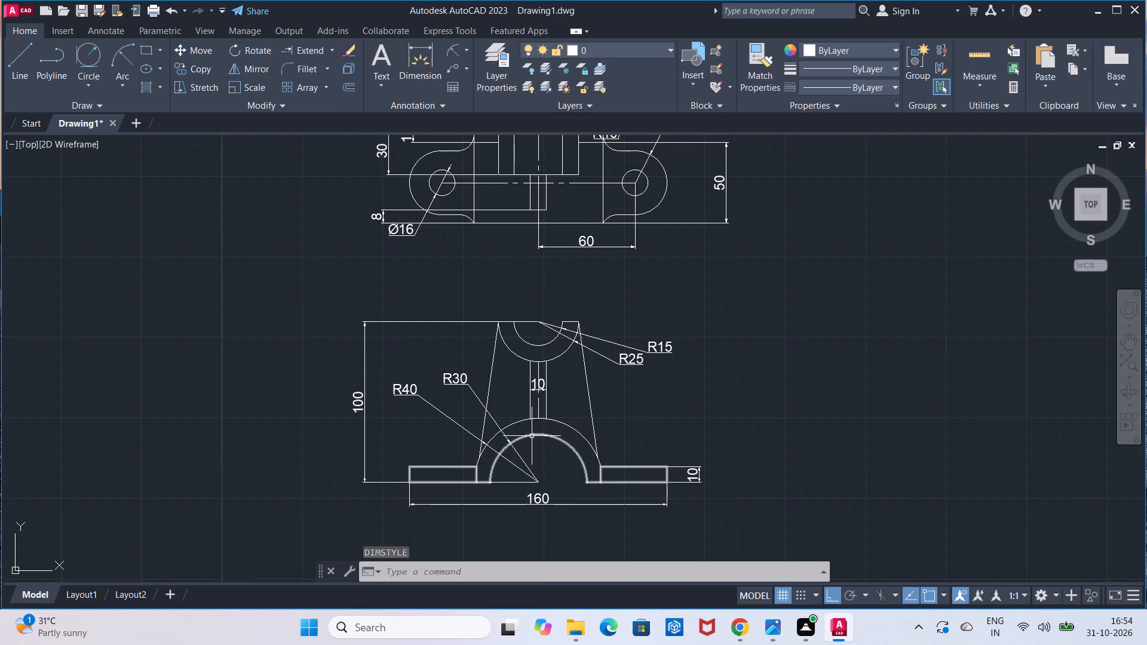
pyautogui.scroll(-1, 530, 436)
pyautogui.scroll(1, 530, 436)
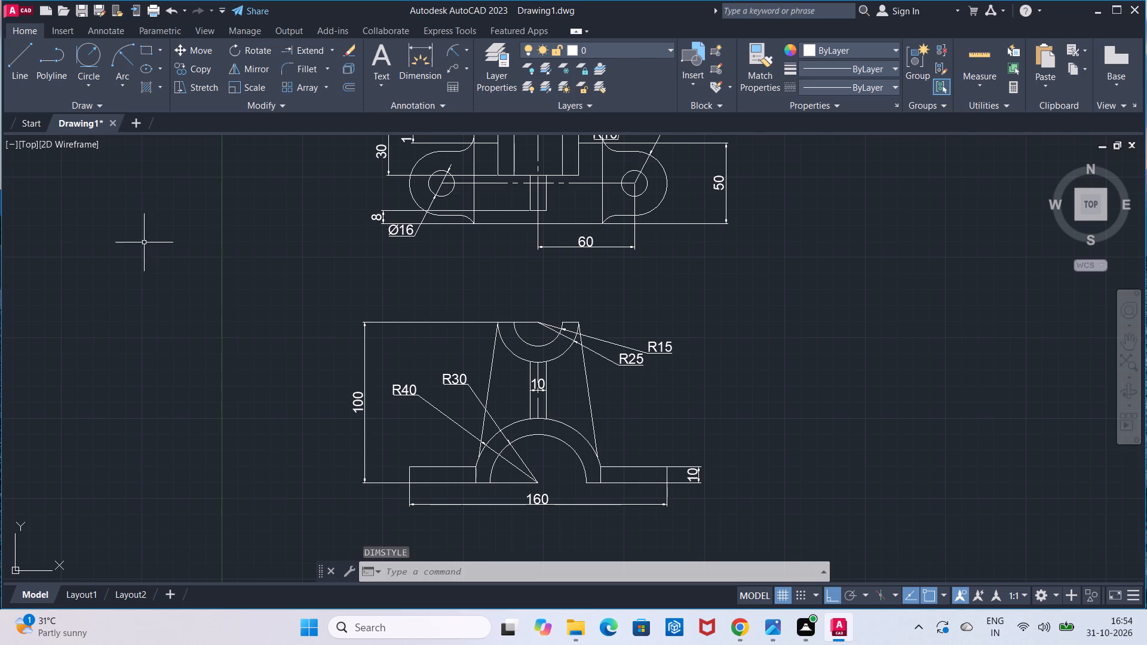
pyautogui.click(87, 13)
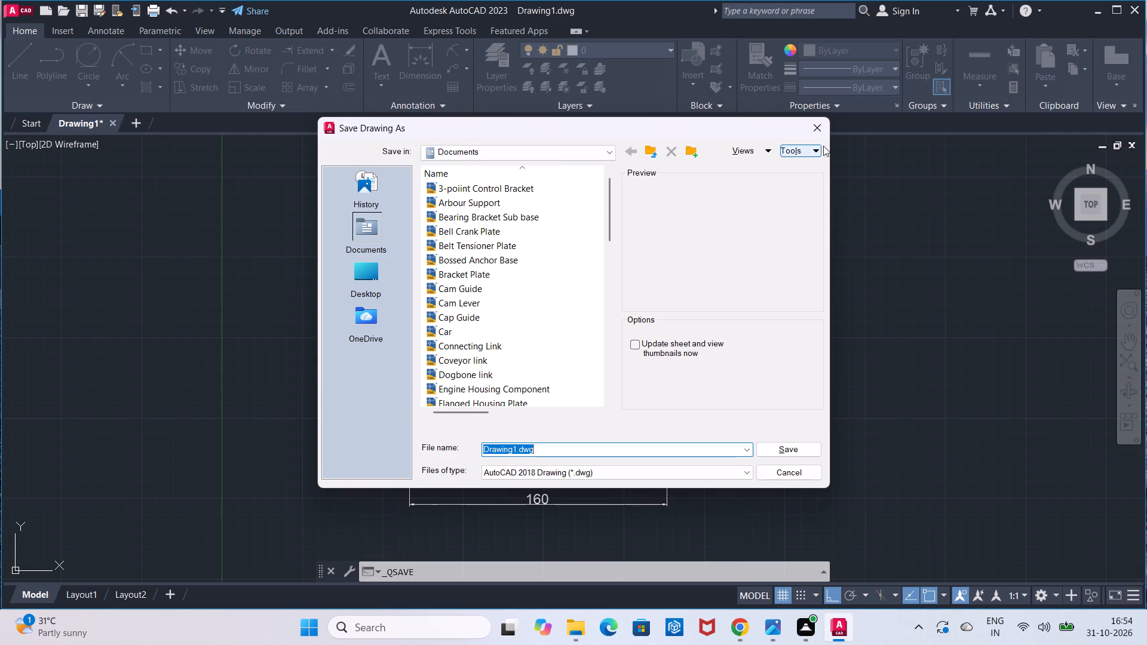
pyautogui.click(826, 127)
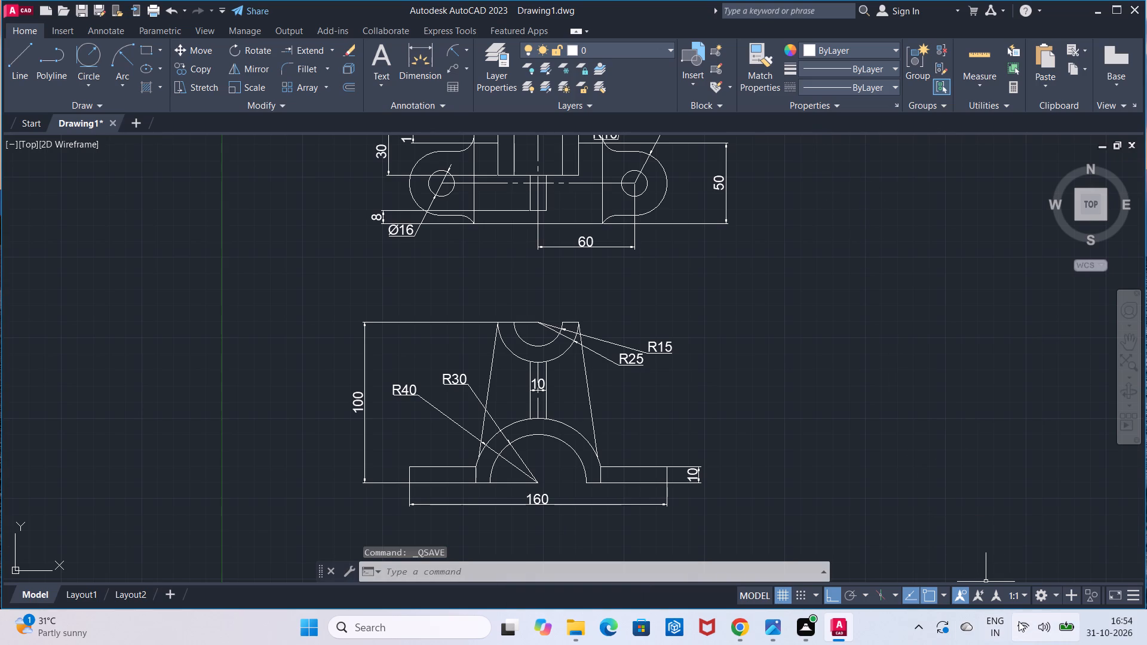
# Raise the system sound volume slightly.
pyautogui.click(1041, 618)
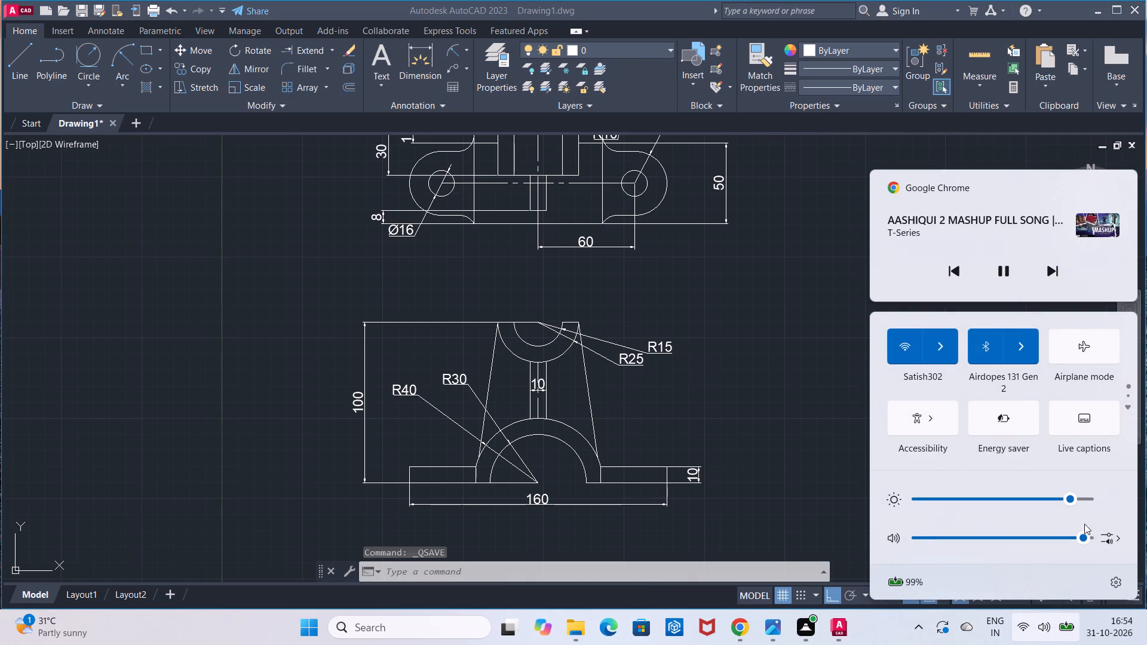
pyautogui.moveTo(1084, 537); pyautogui.dragTo(1093, 535)
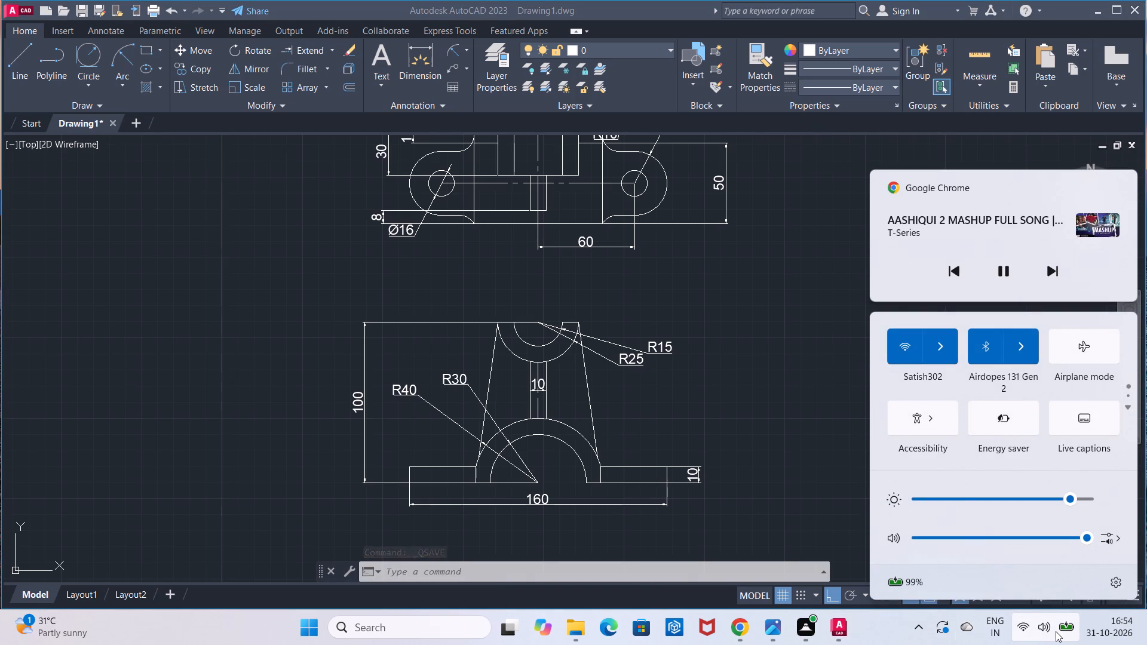
pyautogui.click(1053, 634)
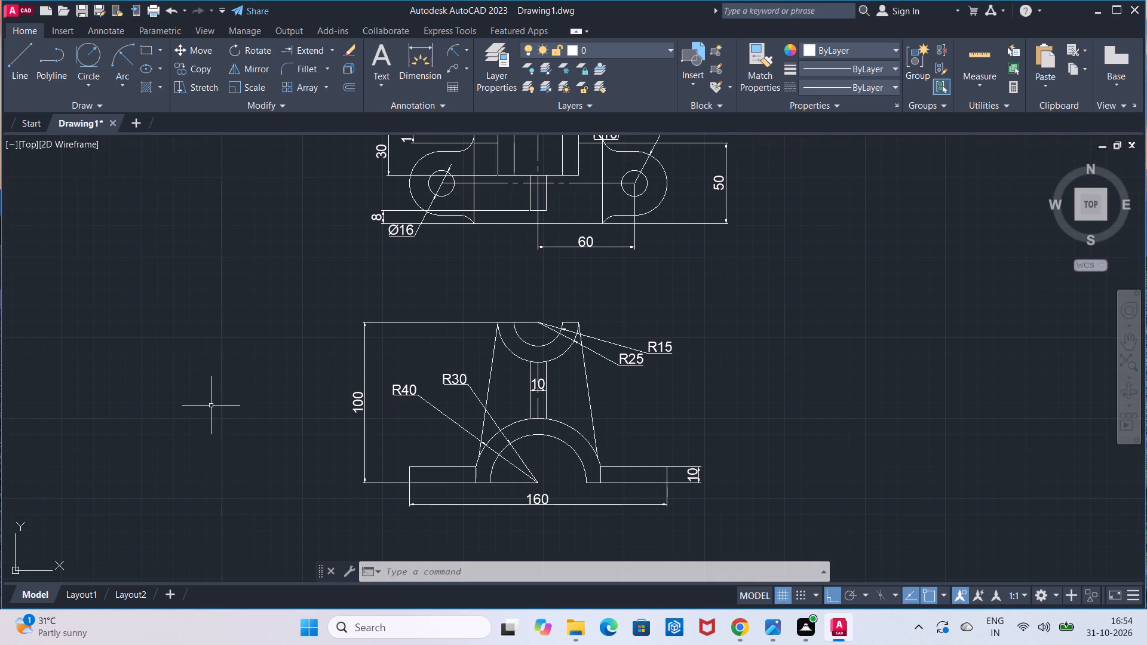
# Check the command history and turn off command-history logging with LOGFILEOFF.
pyautogui.press('F2')
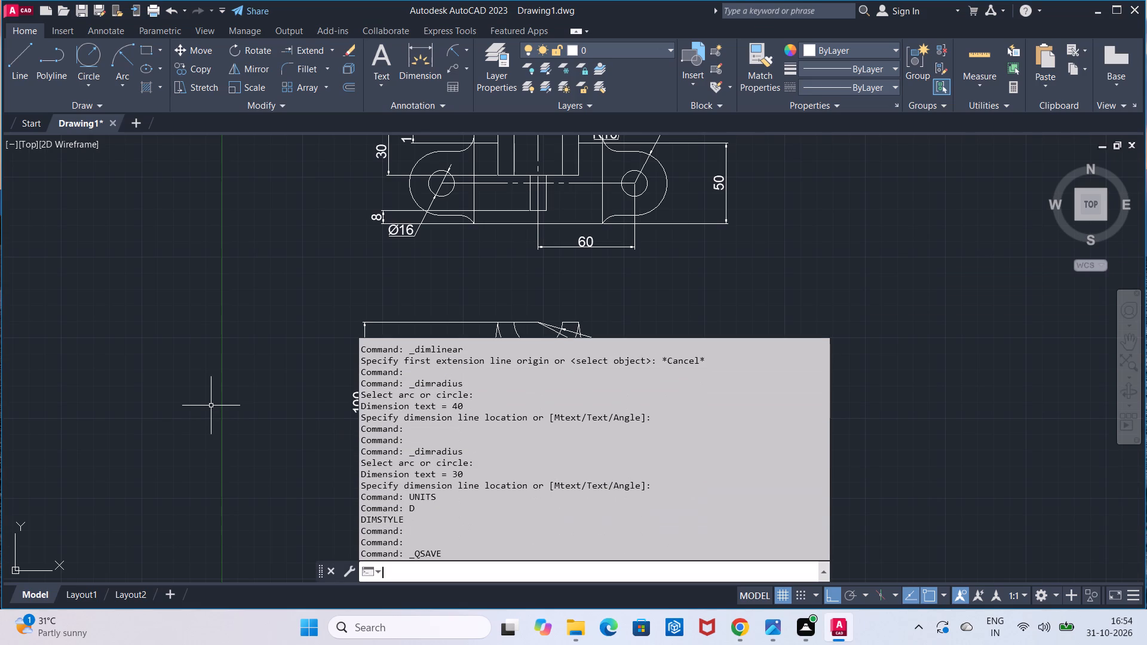
pyautogui.click(302, 454)
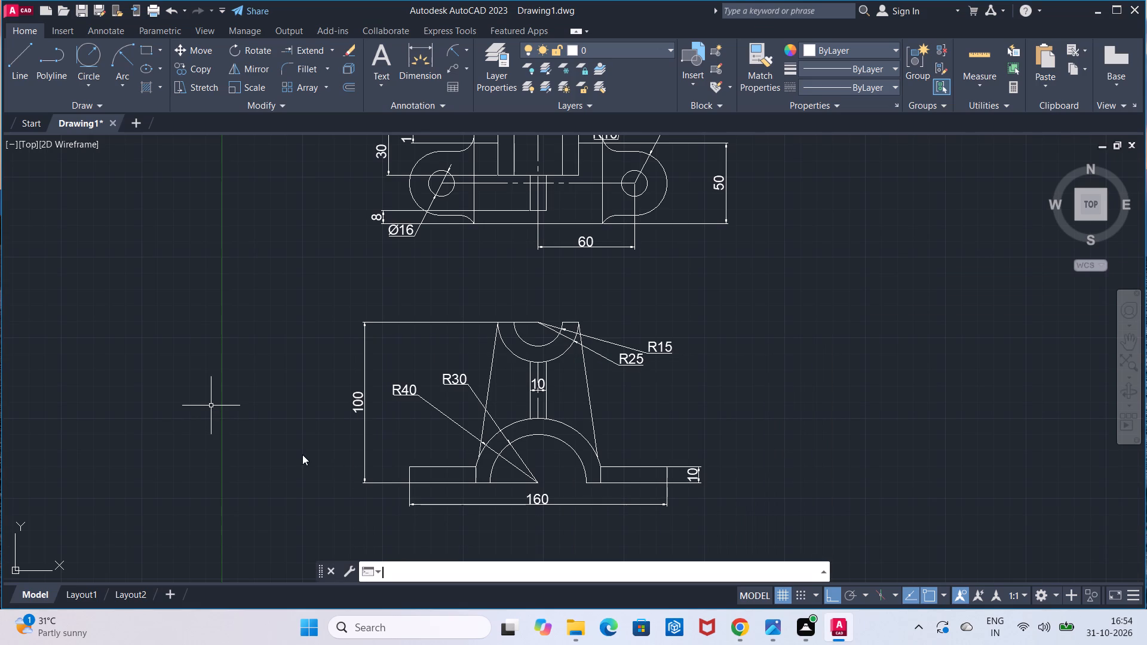
pyautogui.press('l')
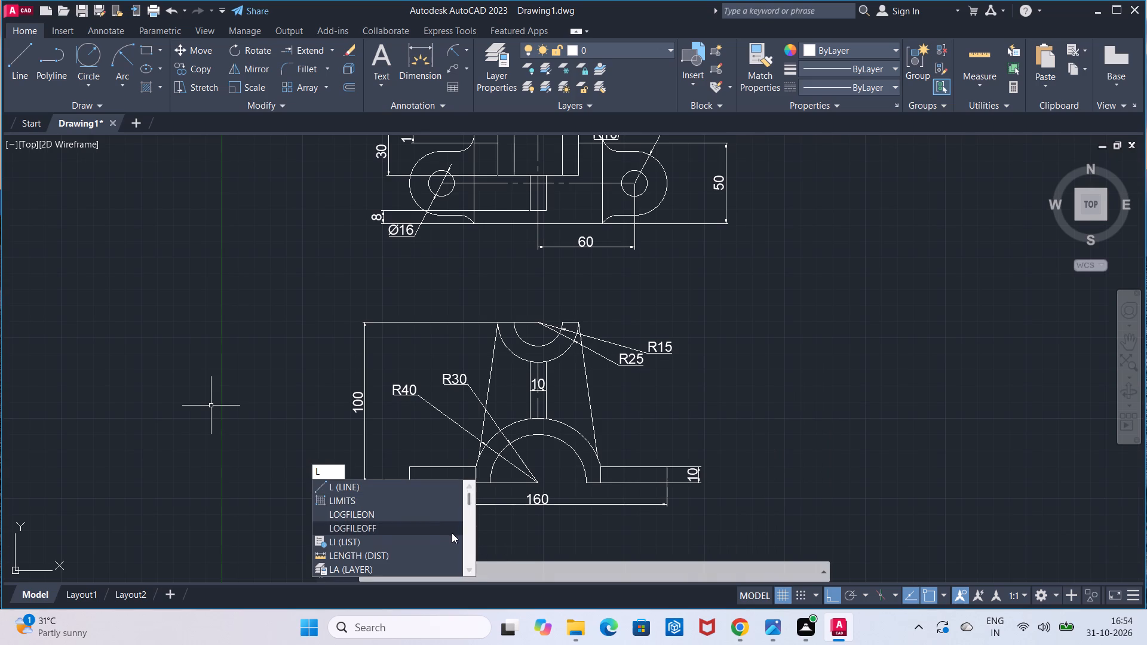
pyautogui.click(438, 527)
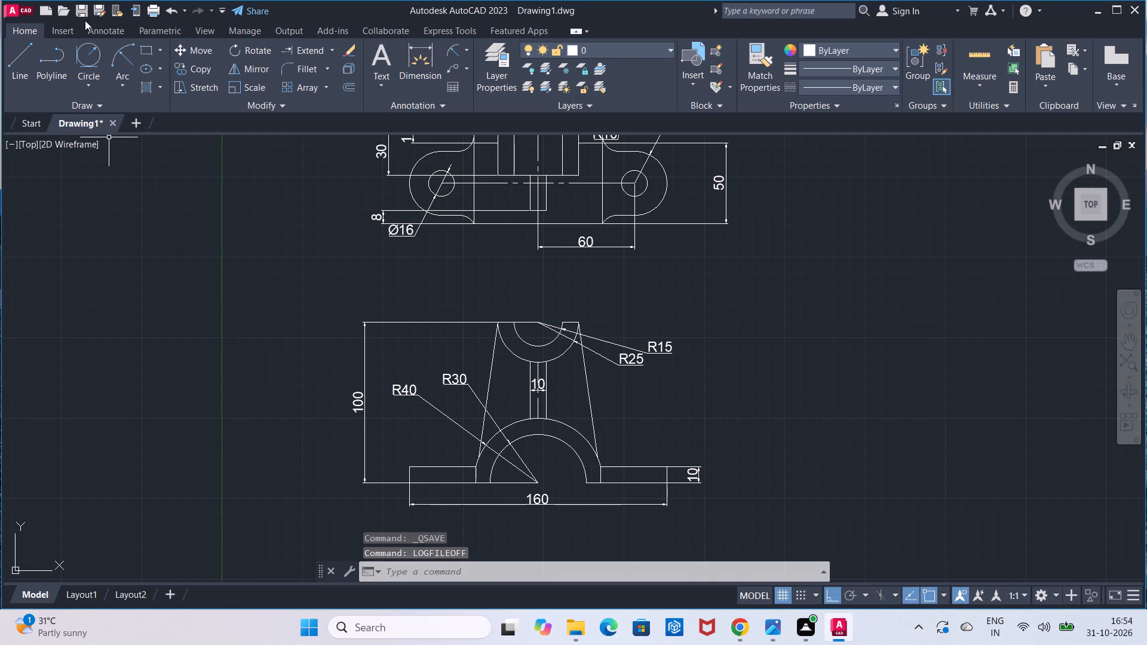
# Start saving the drawing to Documents as an AutoCAD 2018 drawing and clear the proposed file name.
pyautogui.click(84, 17)
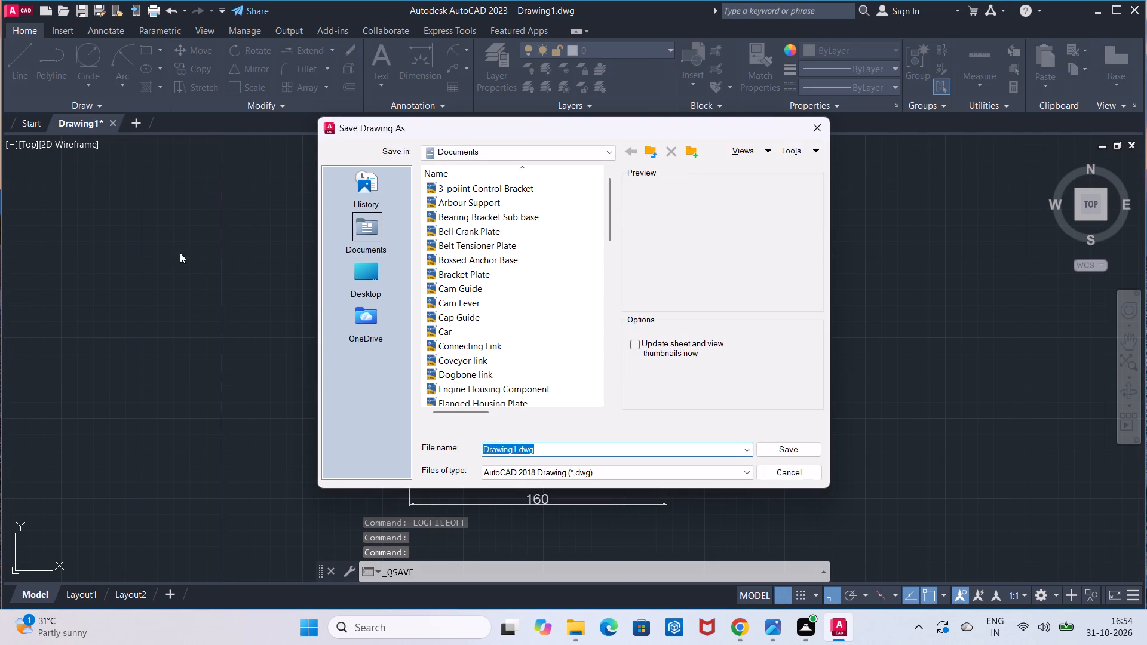
pyautogui.press('BackSpace')
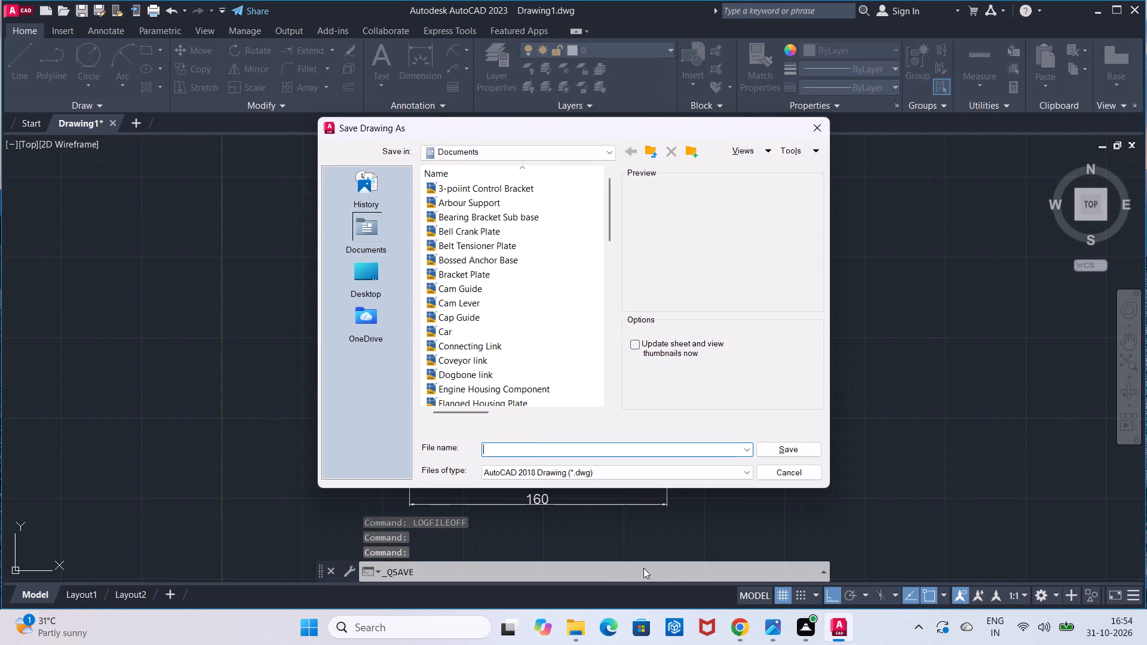
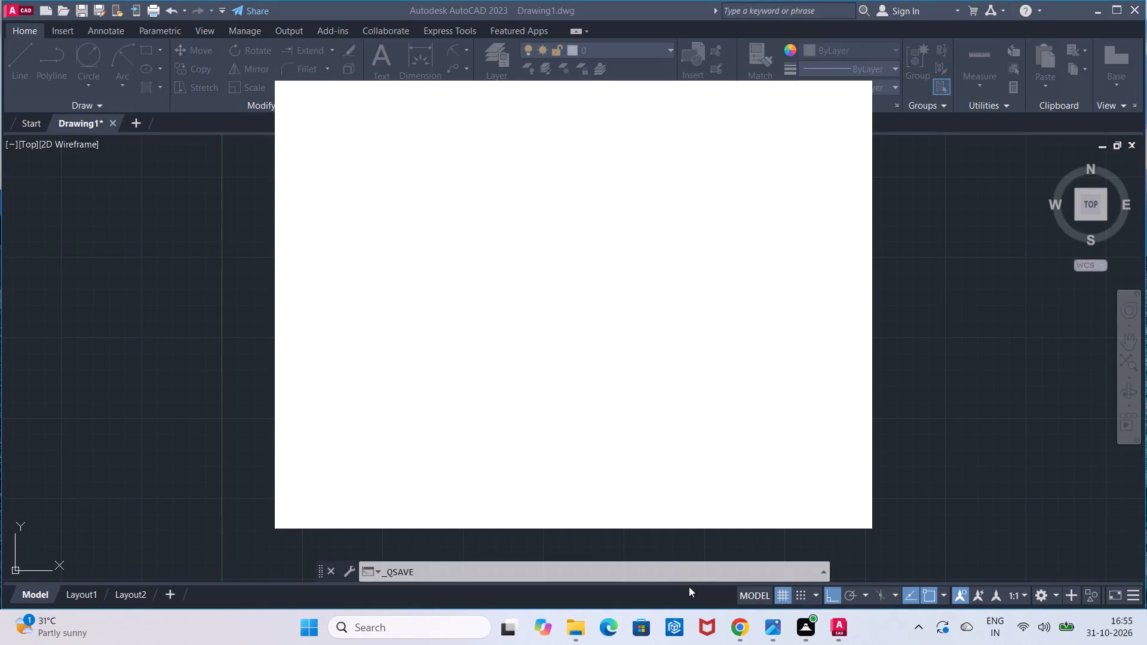
# Name the drawing file Pipe Support Bracket and save it in Documents as an AutoCAD 2018 drawing.
pyautogui.click(830, 617)
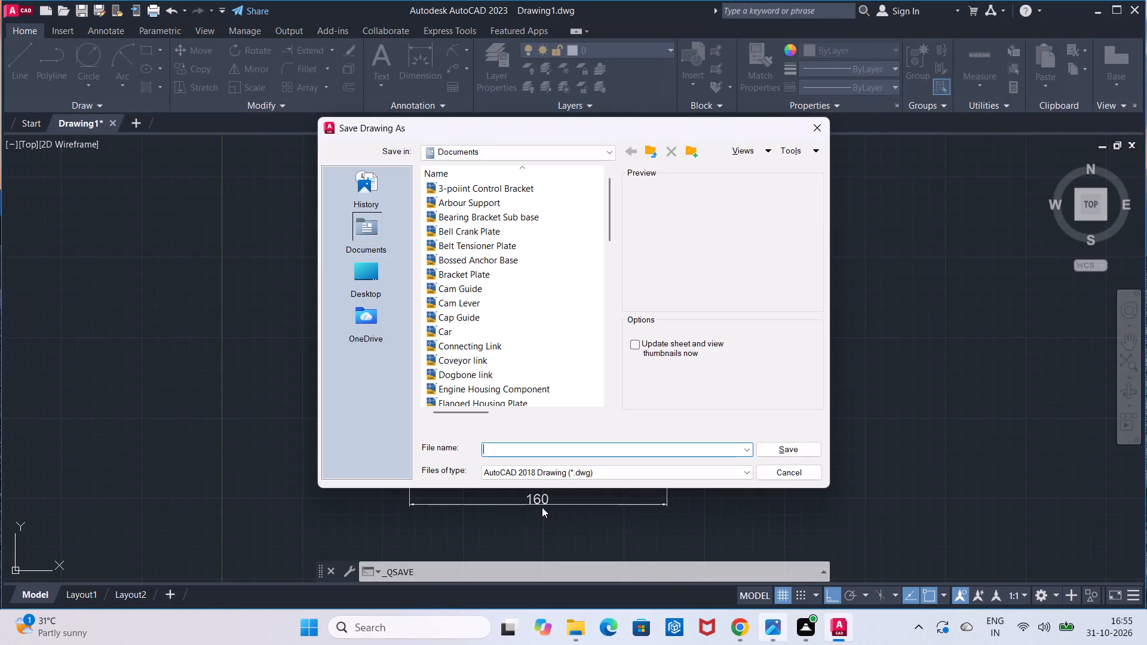
pyautogui.click(510, 449)
pyautogui.press('p')
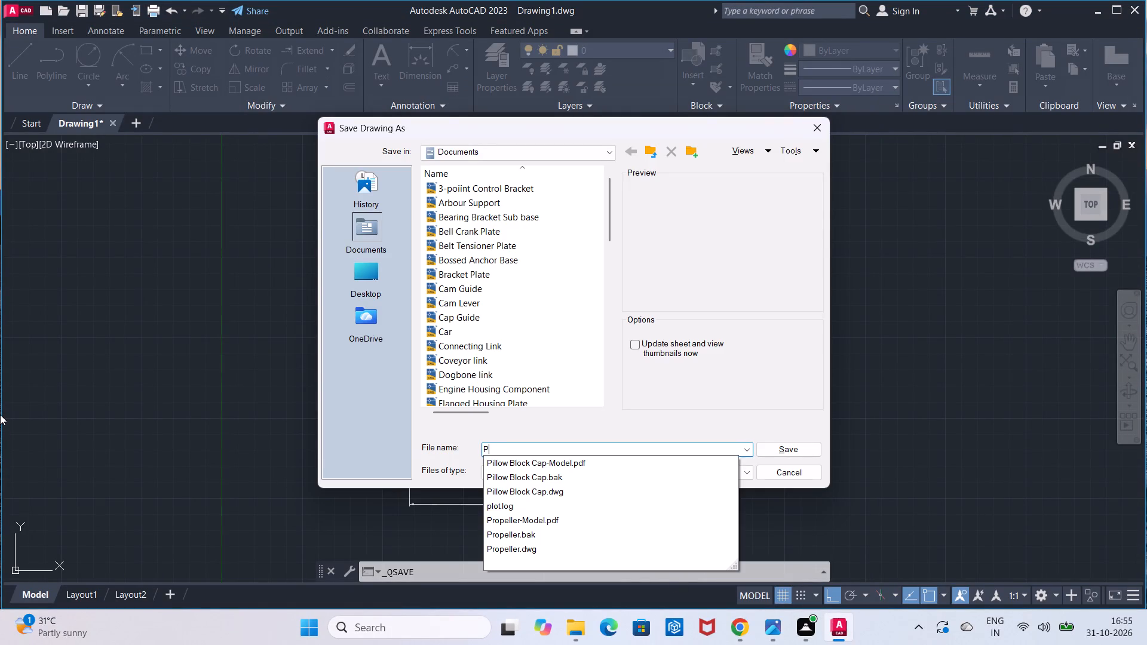
pyautogui.write('ip')
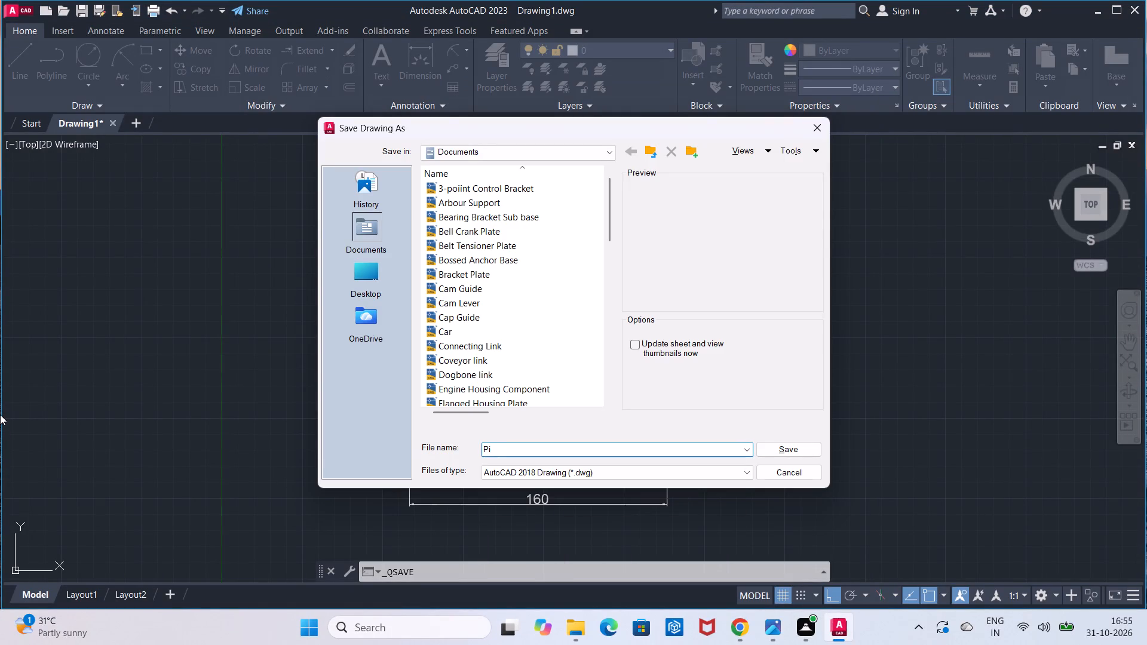
pyautogui.write('e')
pyautogui.press('space')
pyautogui.press('s')
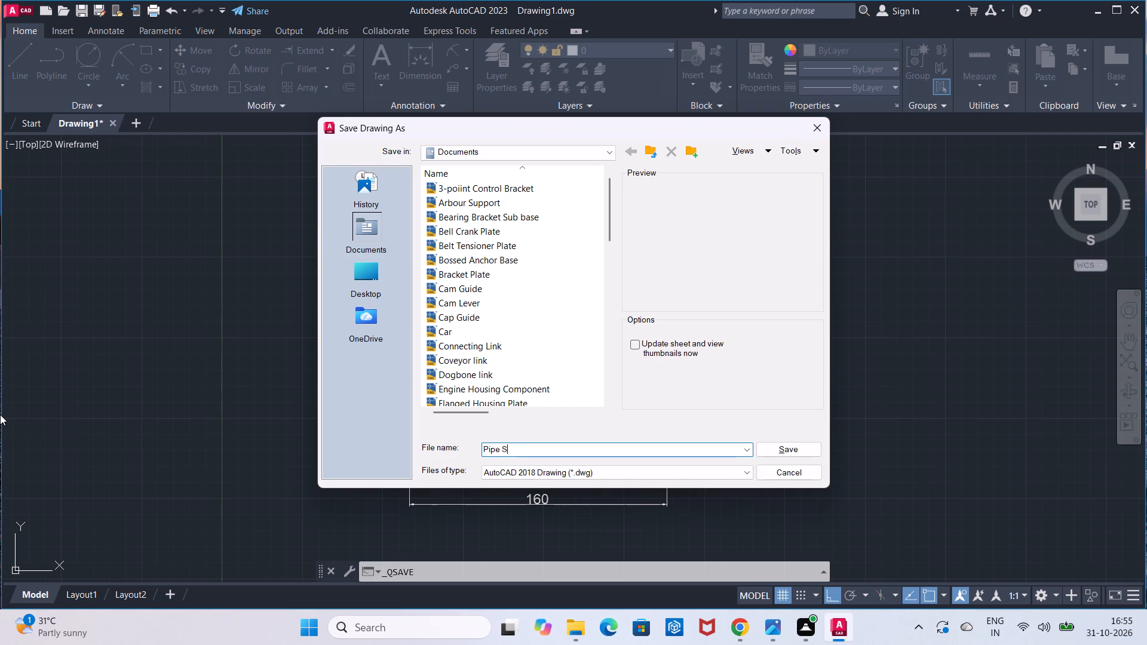
pyautogui.write('upport')
pyautogui.press('space')
pyautogui.press('b')
pyautogui.write('racket')
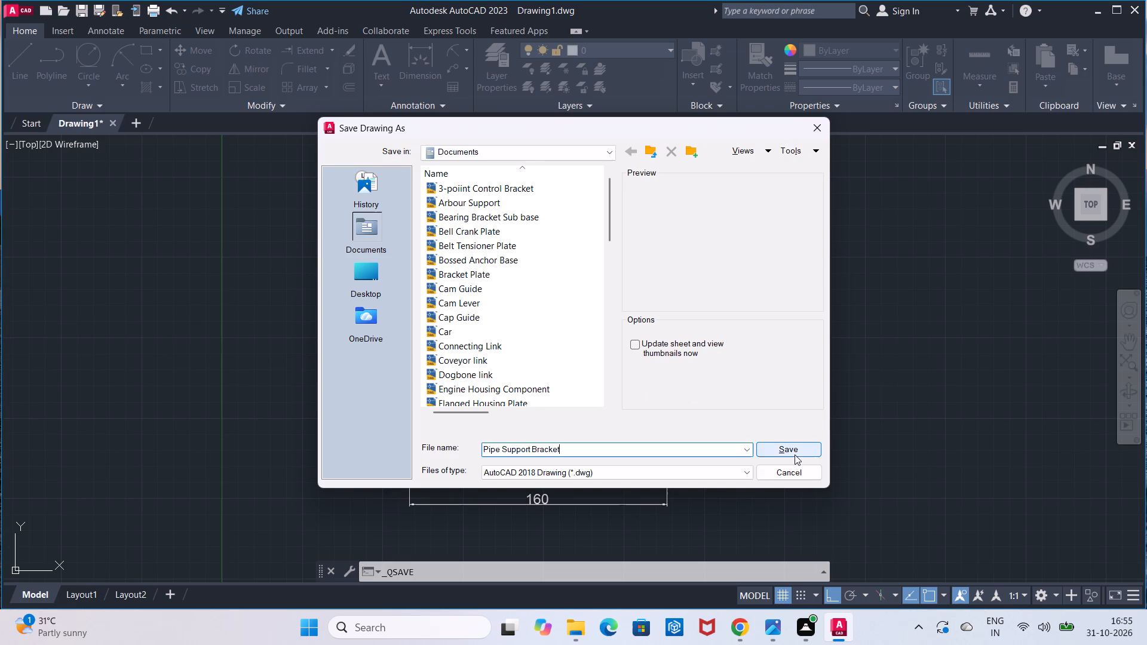
pyautogui.click(795, 454)
# Start a plot of the model with landscape orientation, a centred plot and ISO A4 (297.00 x 210.00 MM) paper.
pyautogui.scroll(-1, 720, 445)
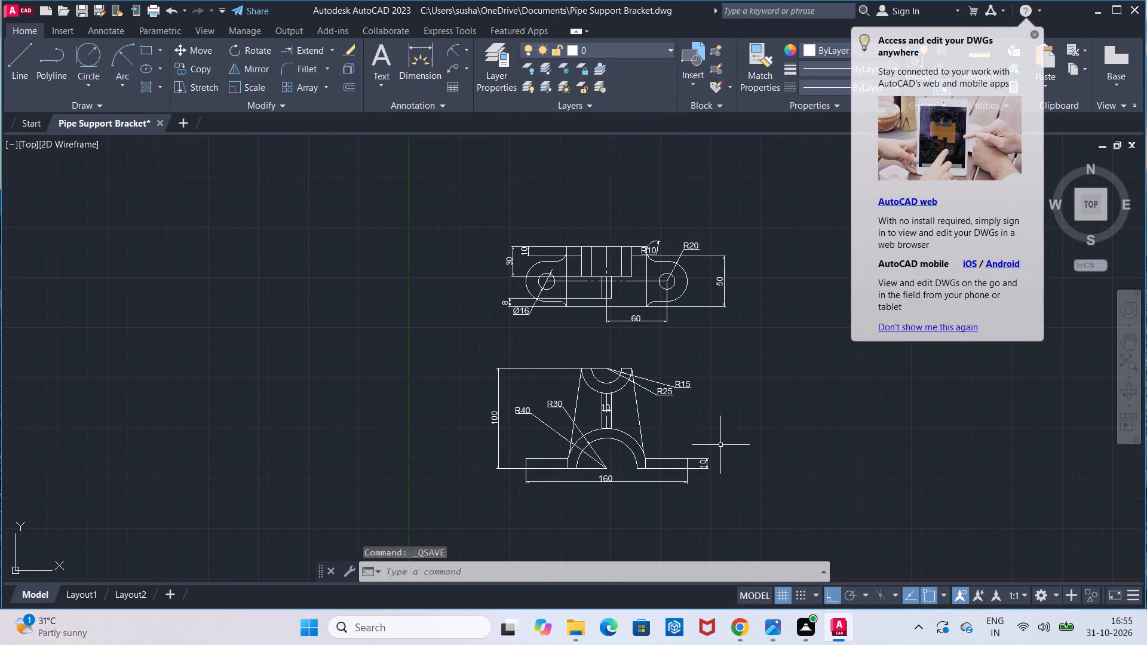
pyautogui.click(147, 5)
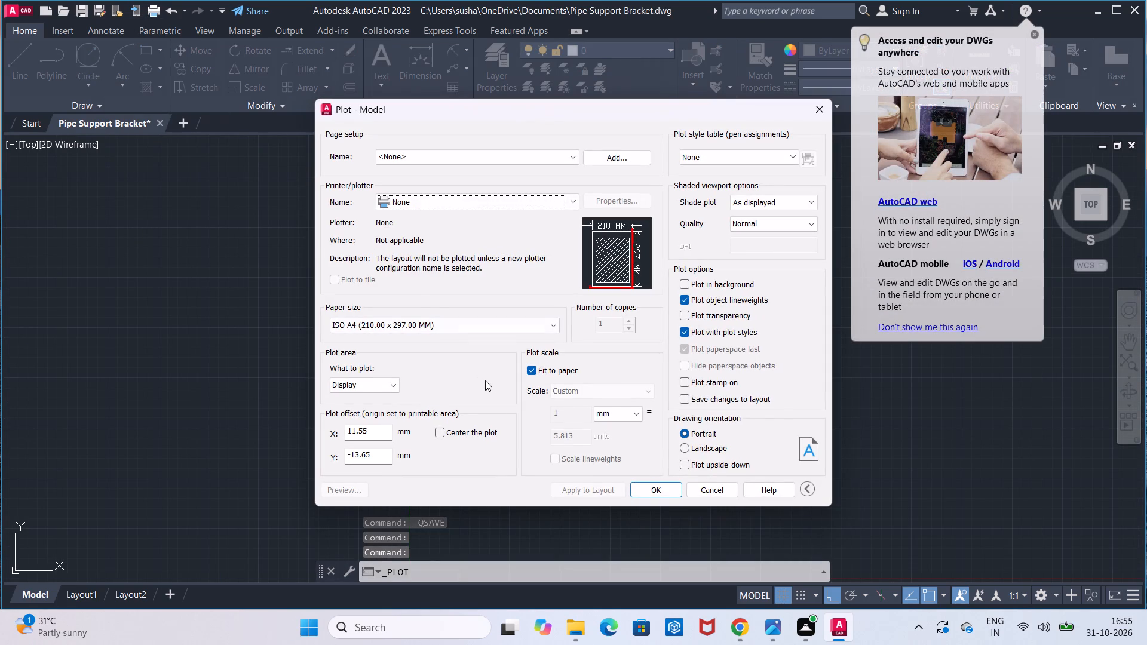
pyautogui.click(685, 450)
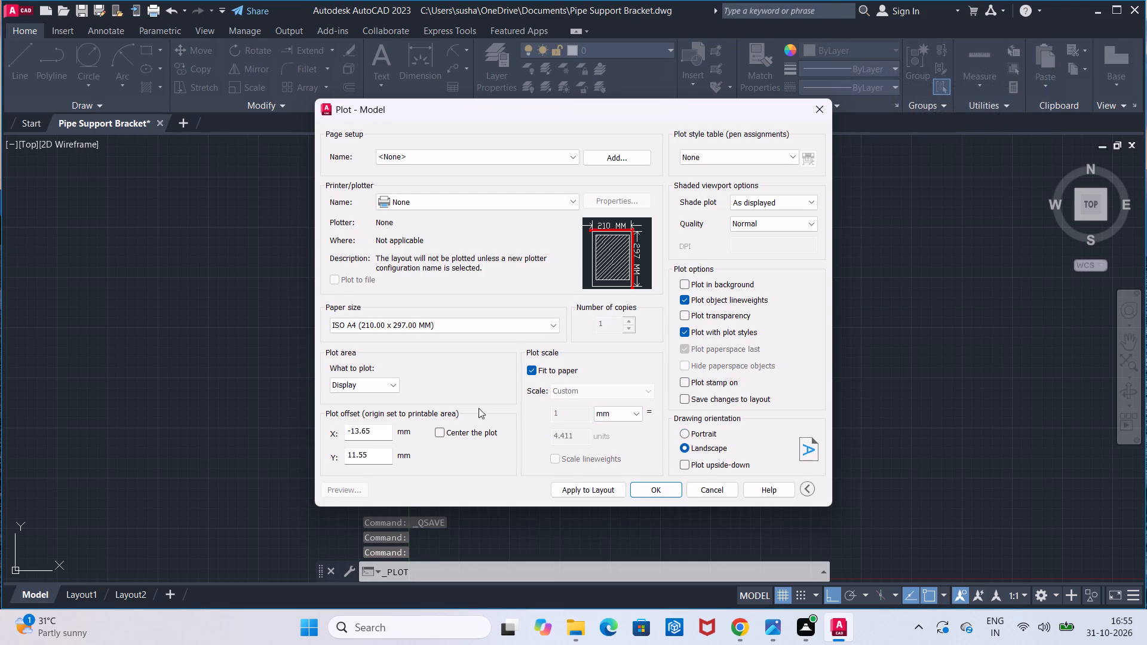
pyautogui.click(486, 429)
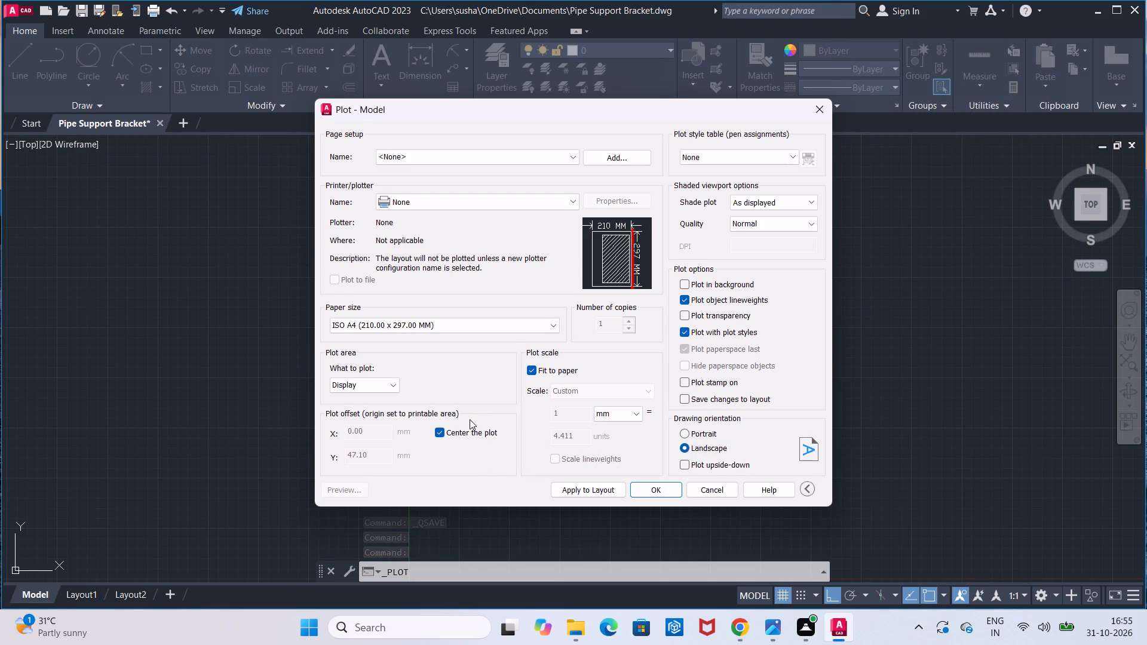
pyautogui.click(425, 332)
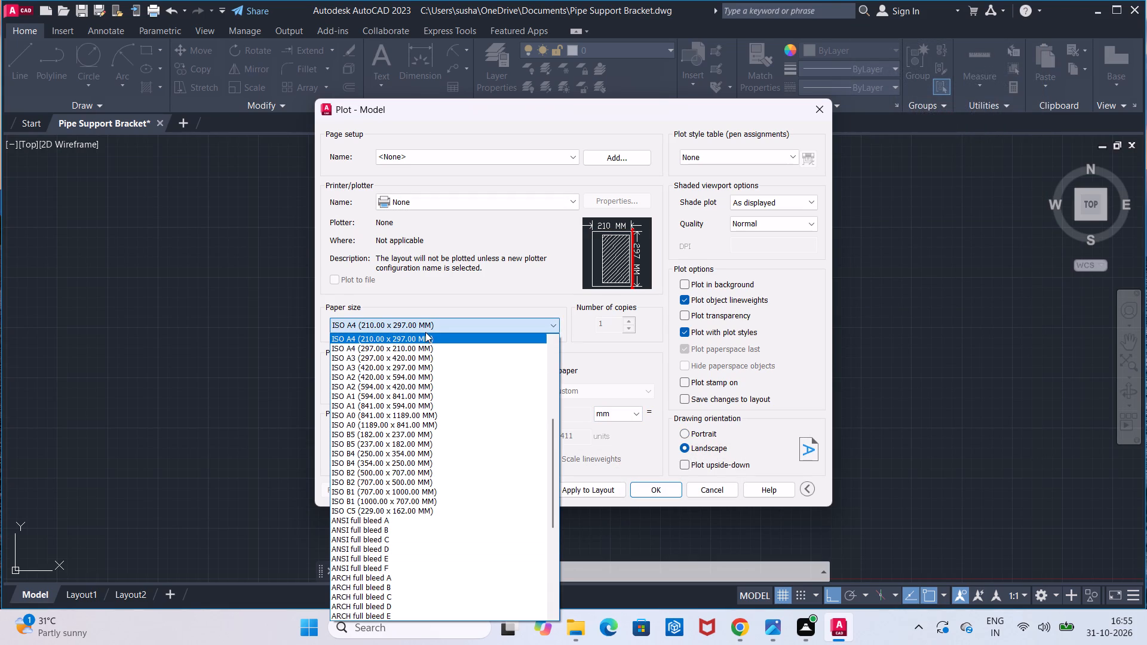
pyautogui.click(425, 352)
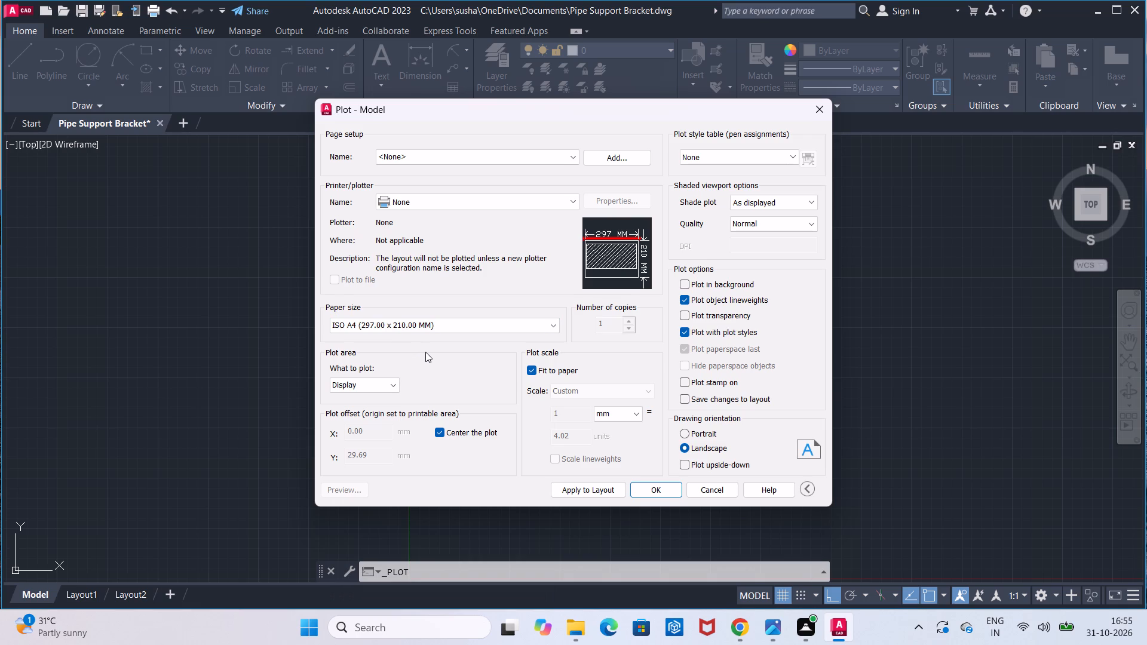
# Set the plot area to a window enclosing both dimensioned views with a margin around them.
pyautogui.click(384, 389)
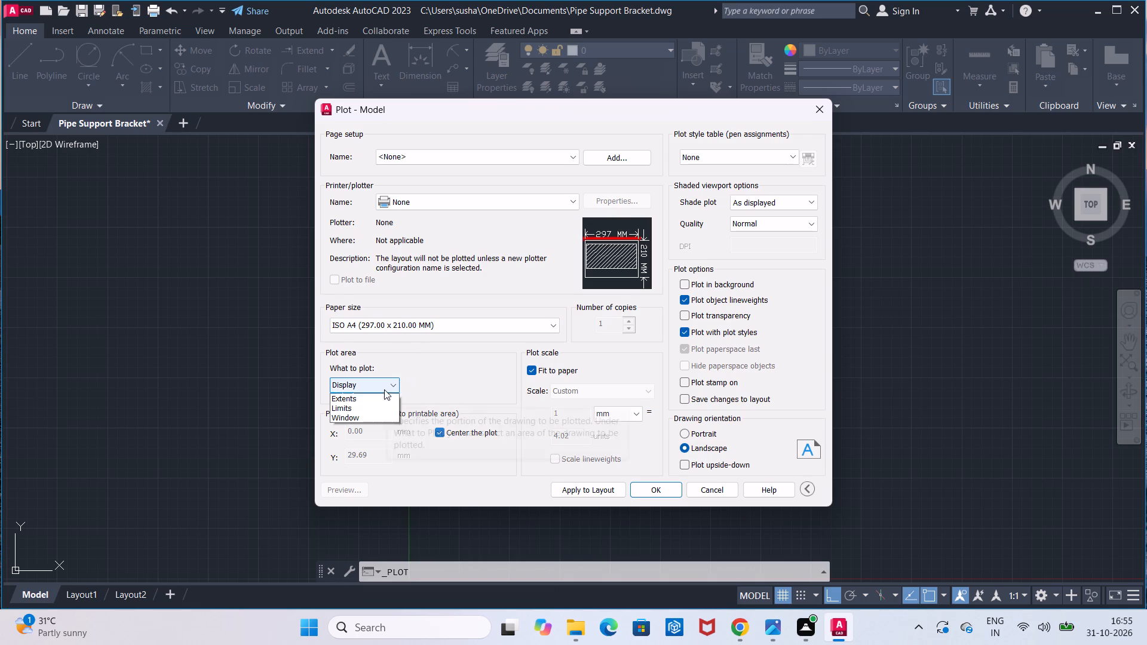
pyautogui.click(379, 425)
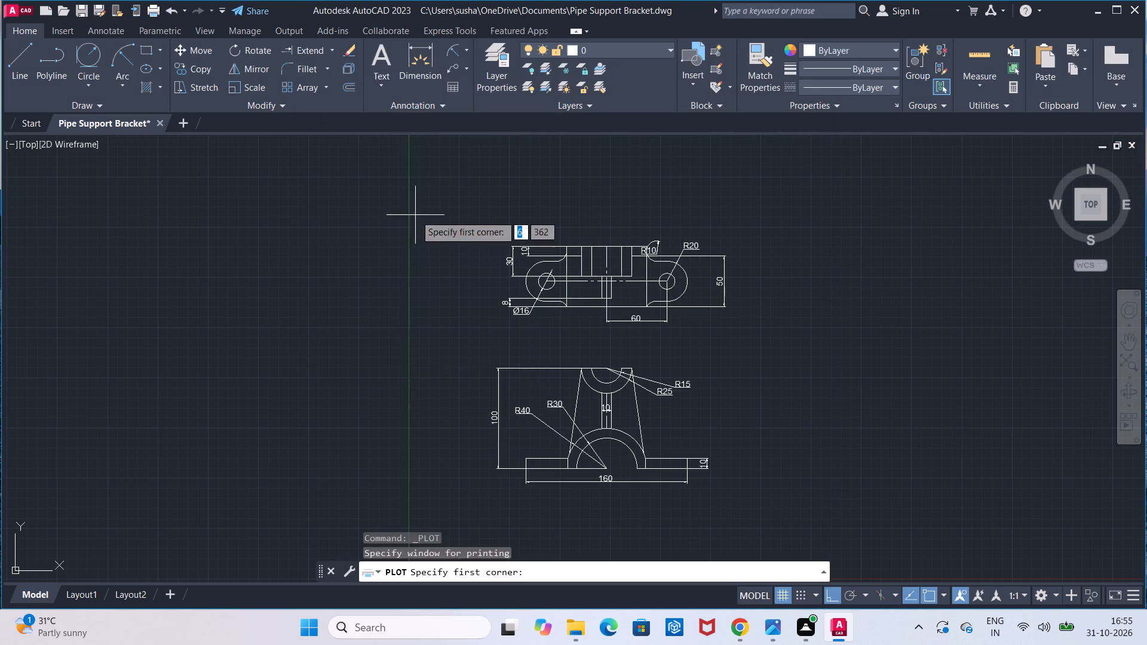
pyautogui.click(425, 183)
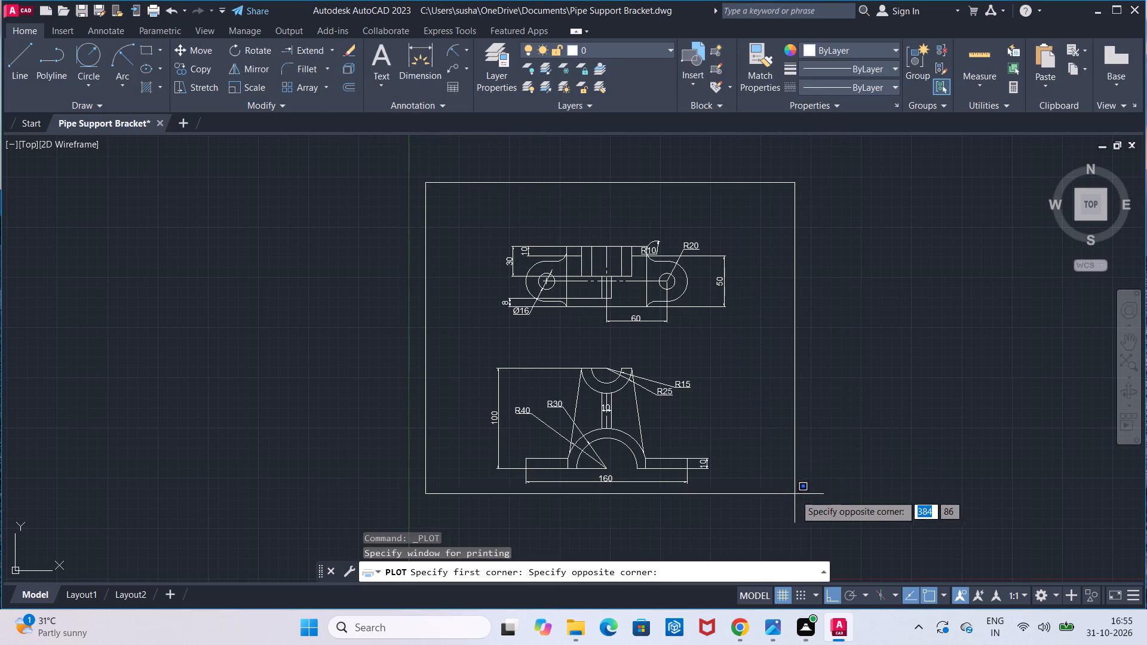
pyautogui.click(799, 509)
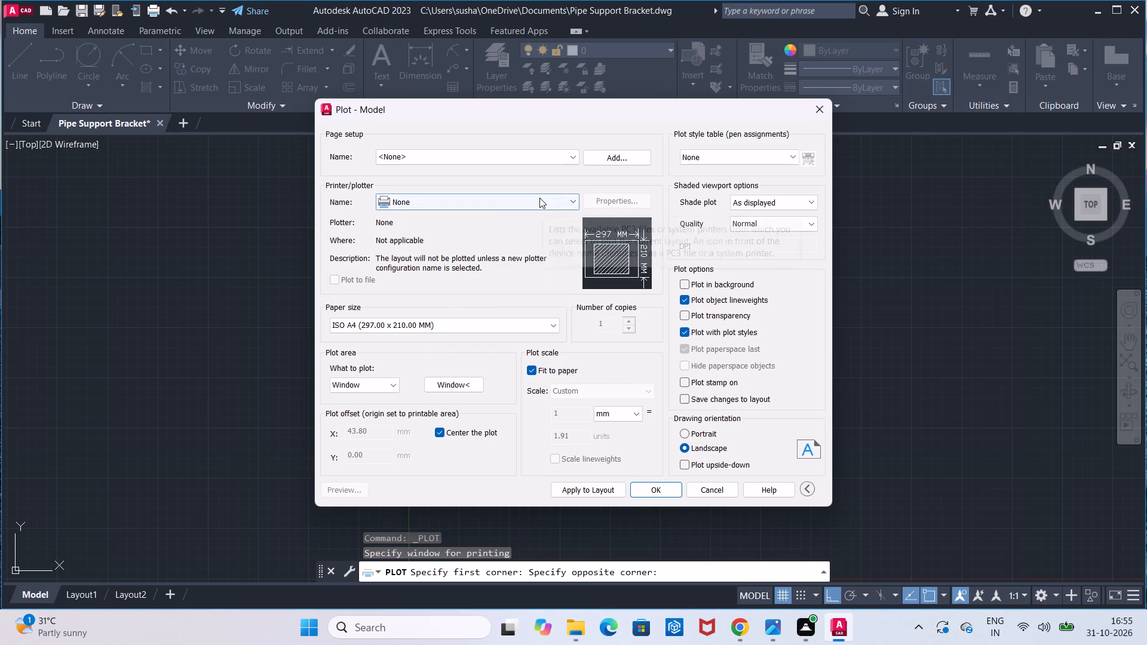
# Plot the drawing with DWG To PDF.pc3, saving the PDF under the proposed file name, and review the resulting PDF.
pyautogui.click(539, 198)
pyautogui.click(516, 343)
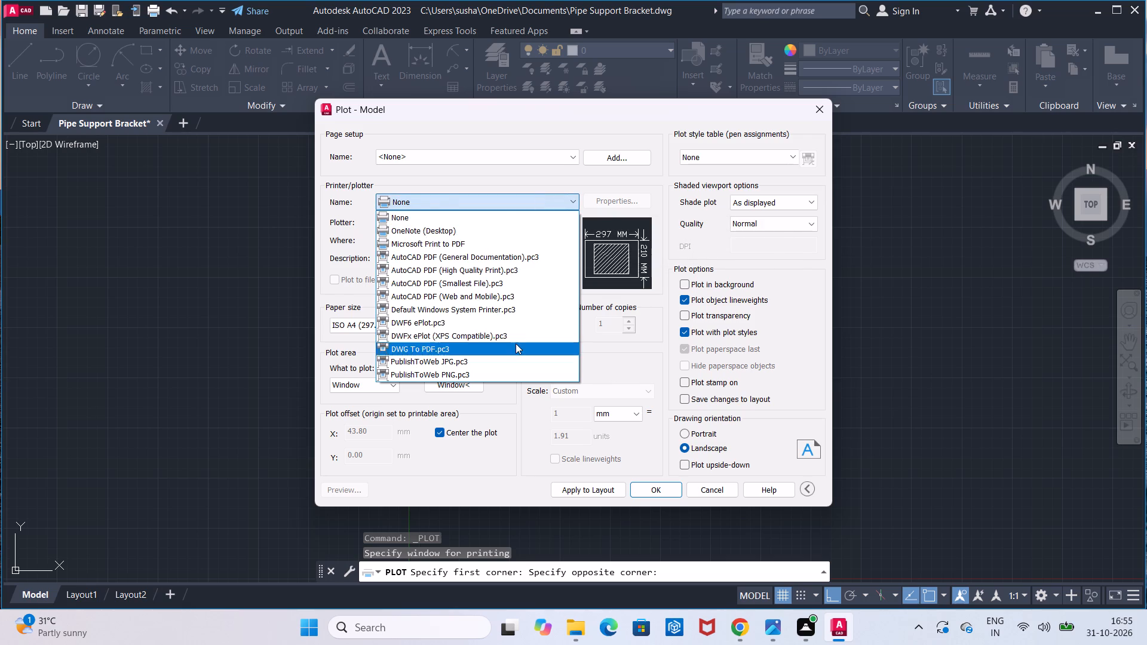
pyautogui.click(678, 489)
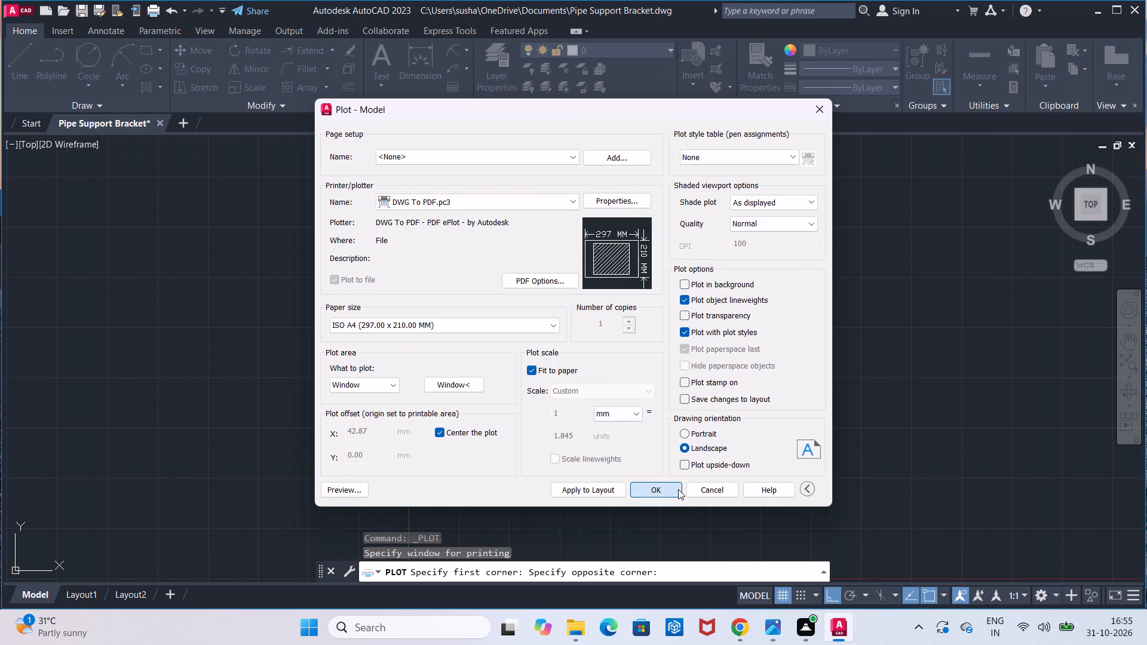
pyautogui.click(770, 451)
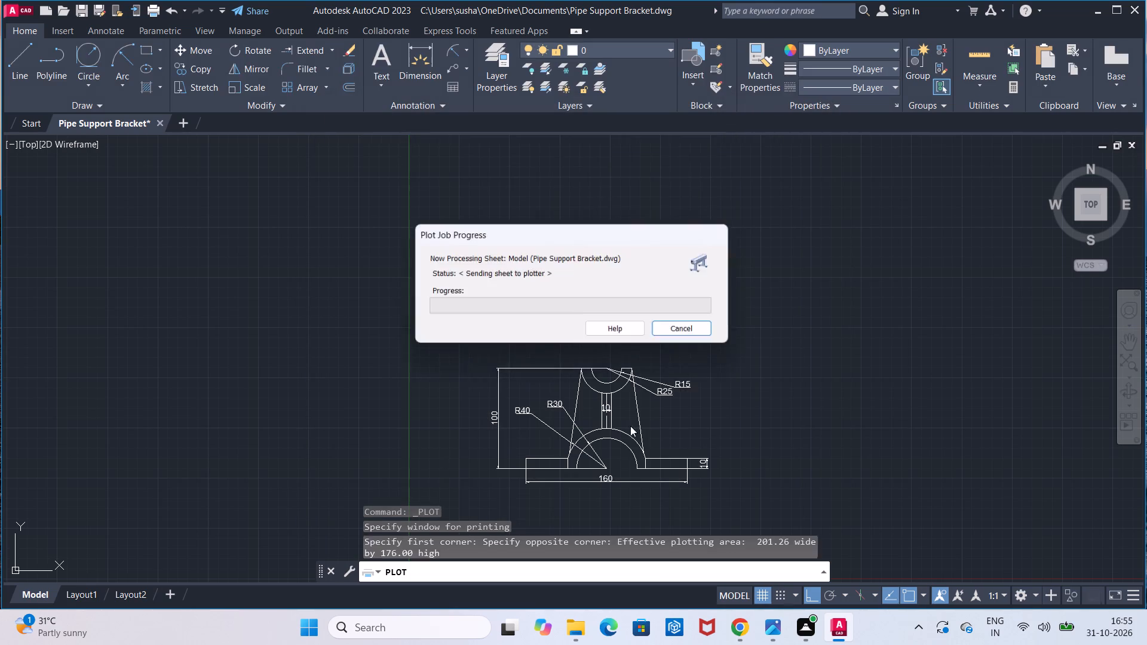
pyautogui.scroll(-2, 369, 359)
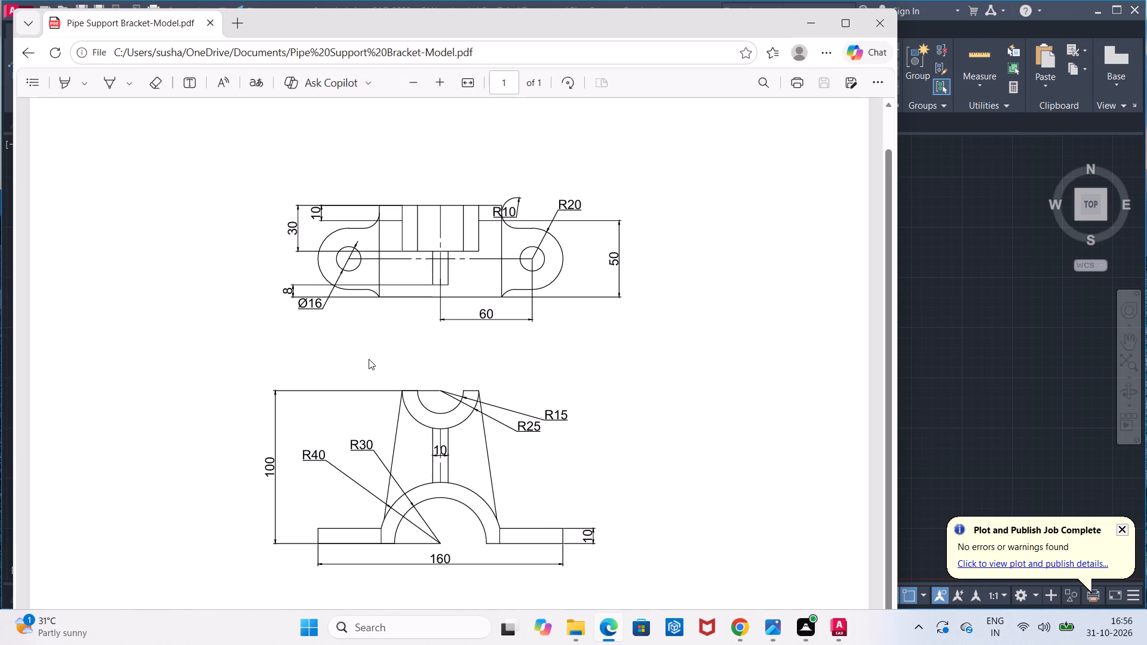
pyautogui.click(875, 27)
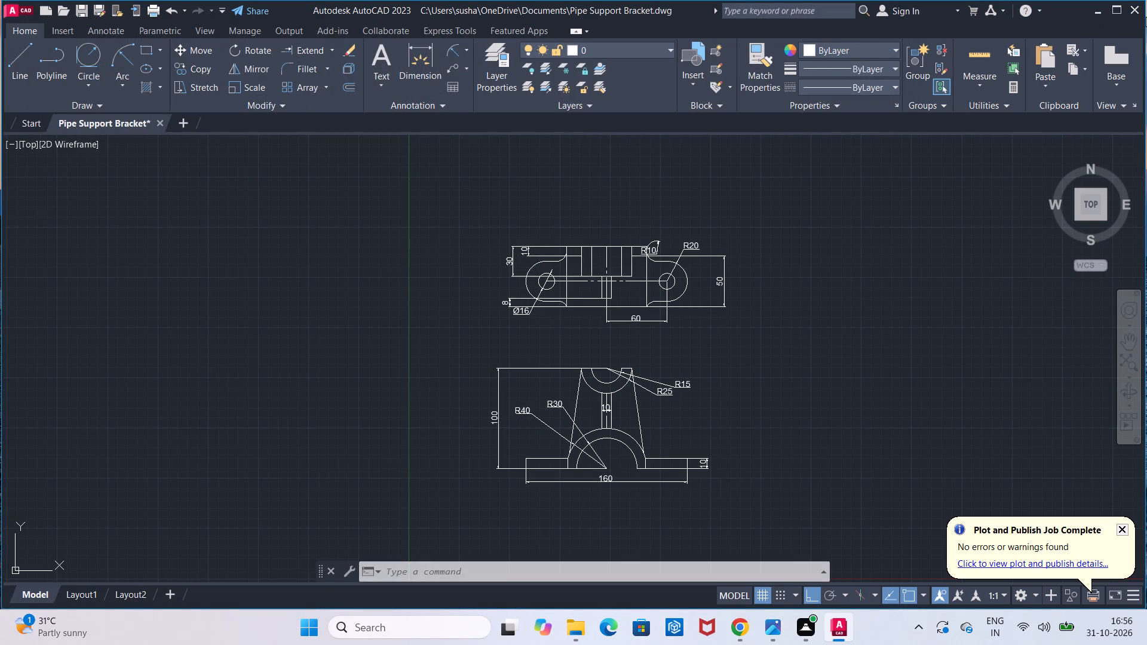
# Quit AutoCAD and save the changes to the Pipe Support Bracket drawing.
pyautogui.click(1143, 12)
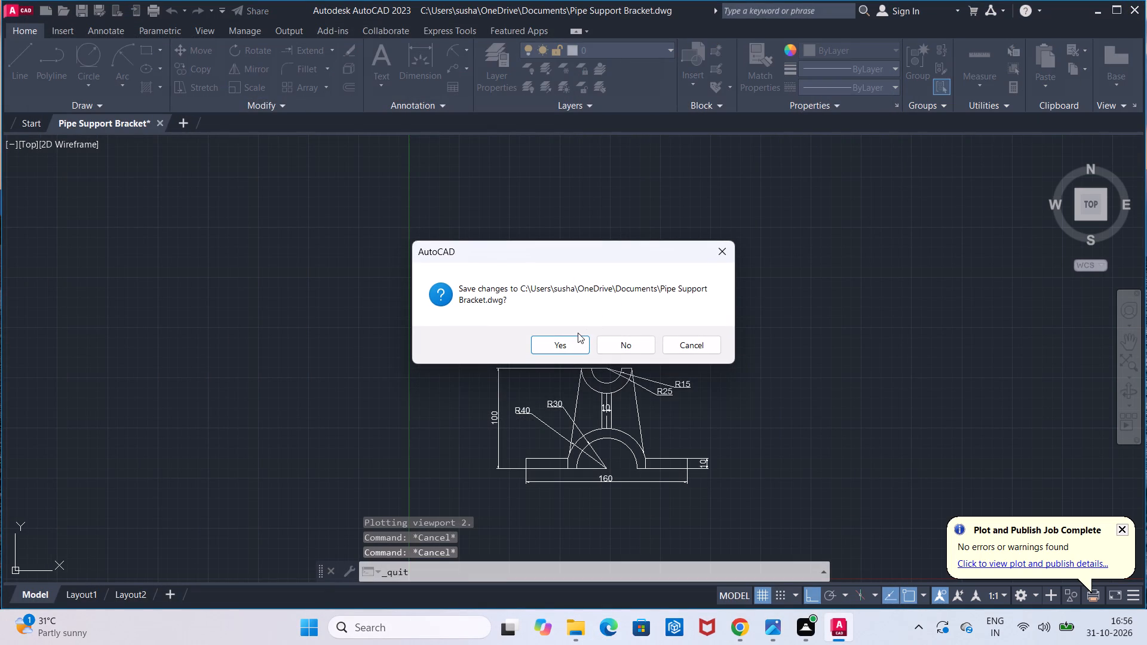
pyautogui.click(578, 333)
pyautogui.click(576, 342)
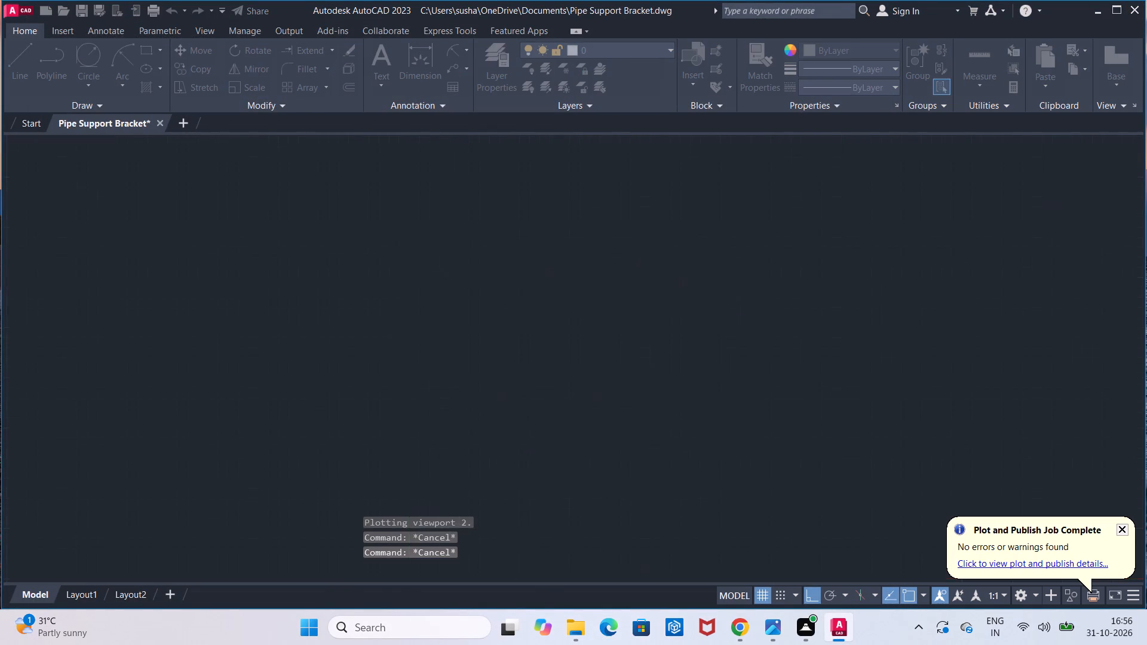